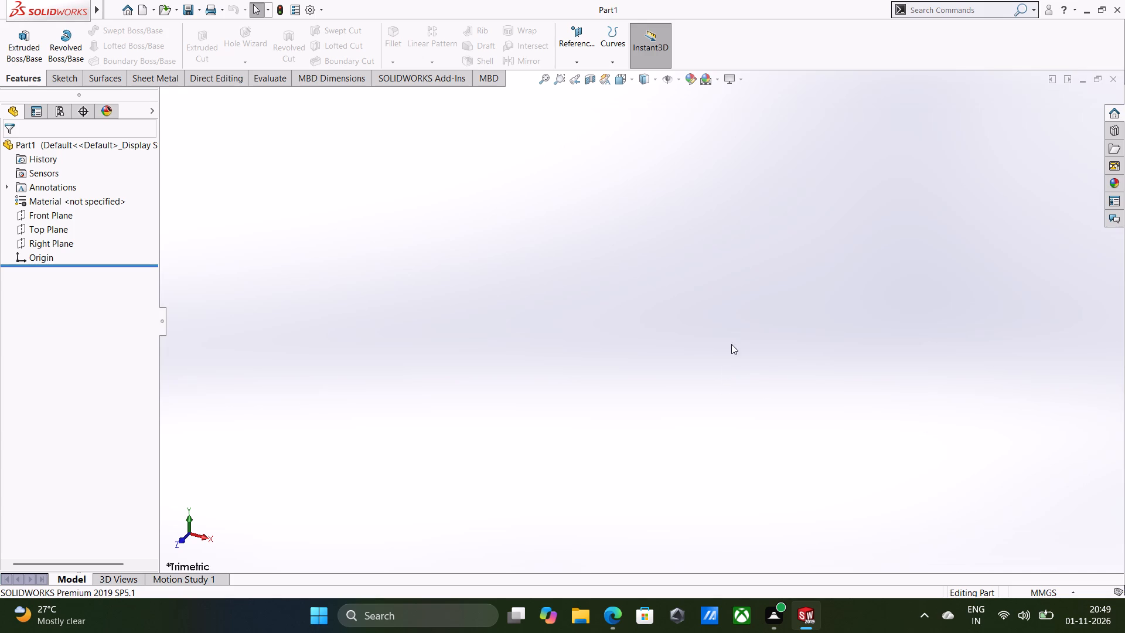
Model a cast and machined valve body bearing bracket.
Start a sketch on the Front Plane.
{"action": "left_click", "coordinate": [54, 219]}
{"action": "left_click", "coordinate": [71, 205]}
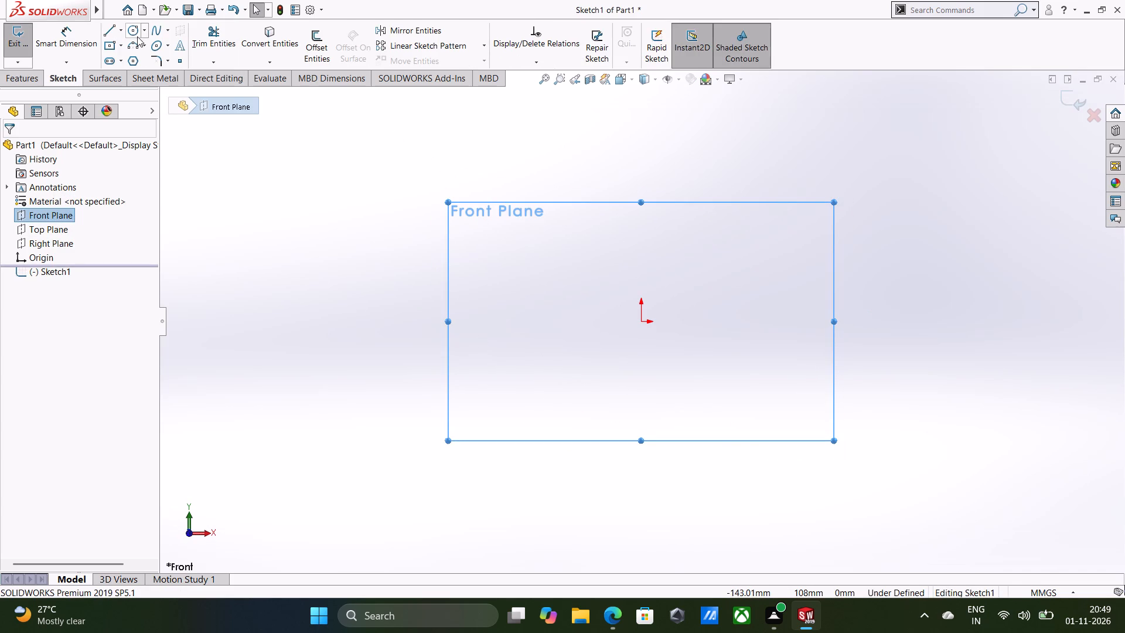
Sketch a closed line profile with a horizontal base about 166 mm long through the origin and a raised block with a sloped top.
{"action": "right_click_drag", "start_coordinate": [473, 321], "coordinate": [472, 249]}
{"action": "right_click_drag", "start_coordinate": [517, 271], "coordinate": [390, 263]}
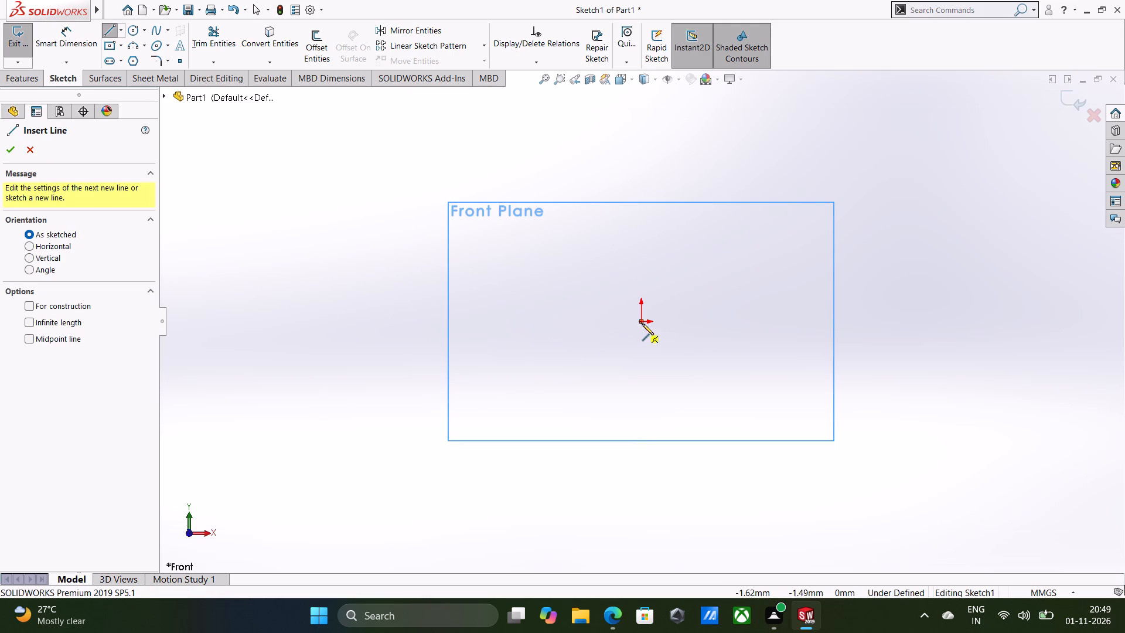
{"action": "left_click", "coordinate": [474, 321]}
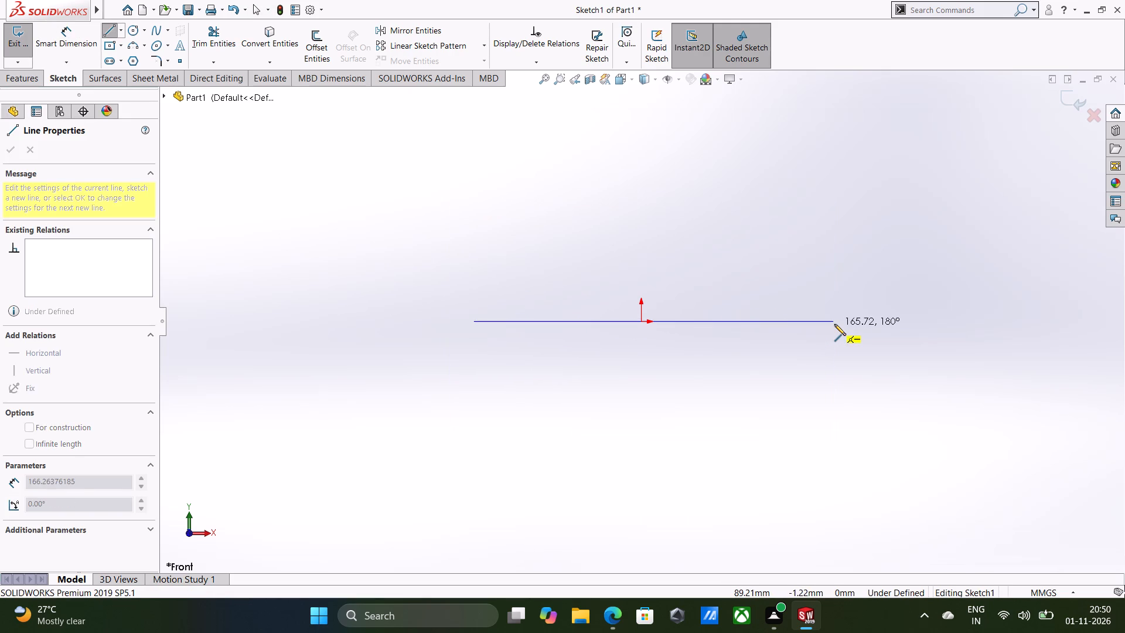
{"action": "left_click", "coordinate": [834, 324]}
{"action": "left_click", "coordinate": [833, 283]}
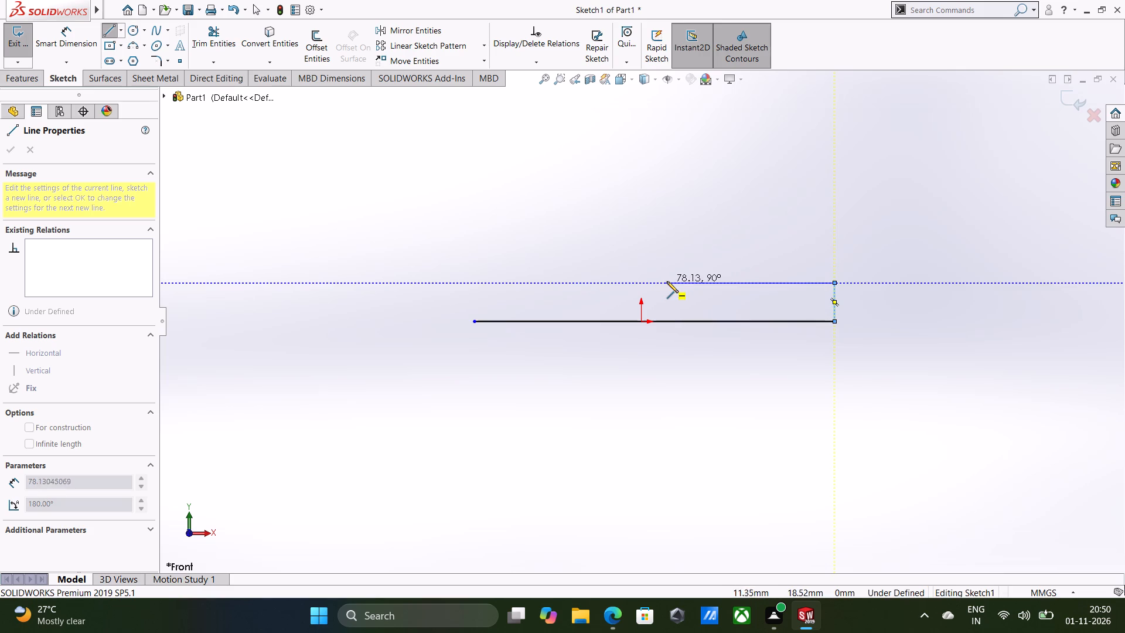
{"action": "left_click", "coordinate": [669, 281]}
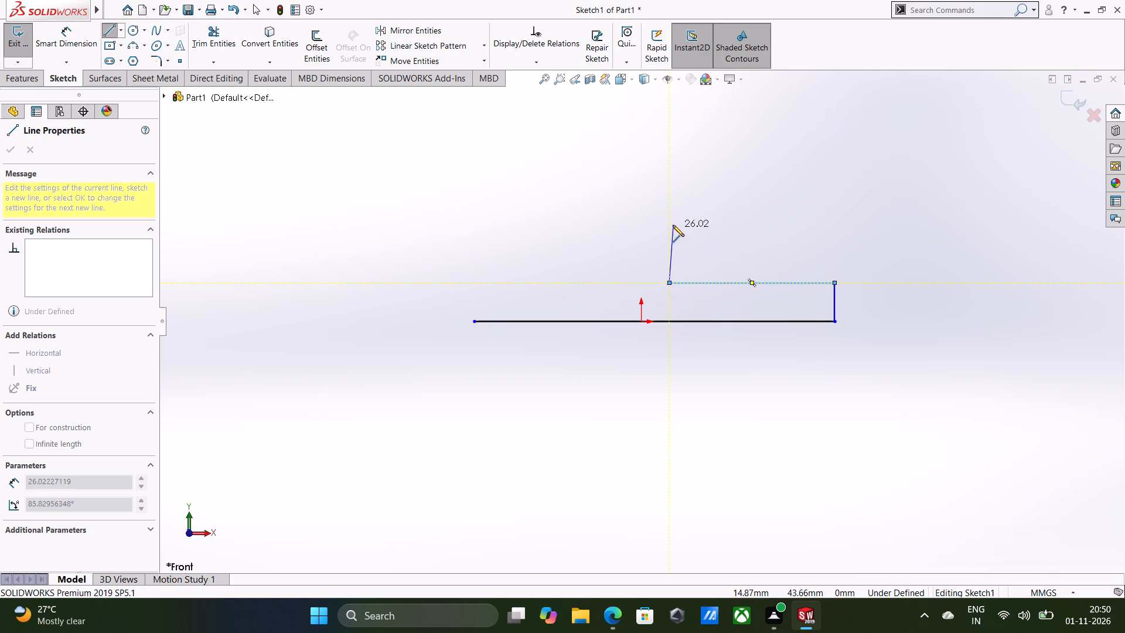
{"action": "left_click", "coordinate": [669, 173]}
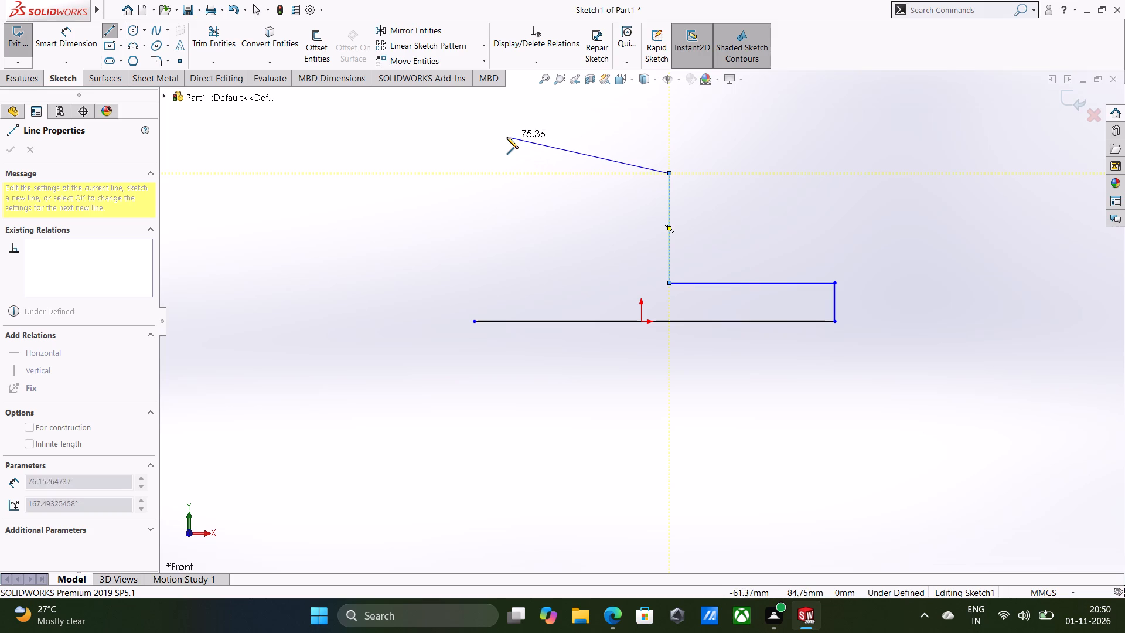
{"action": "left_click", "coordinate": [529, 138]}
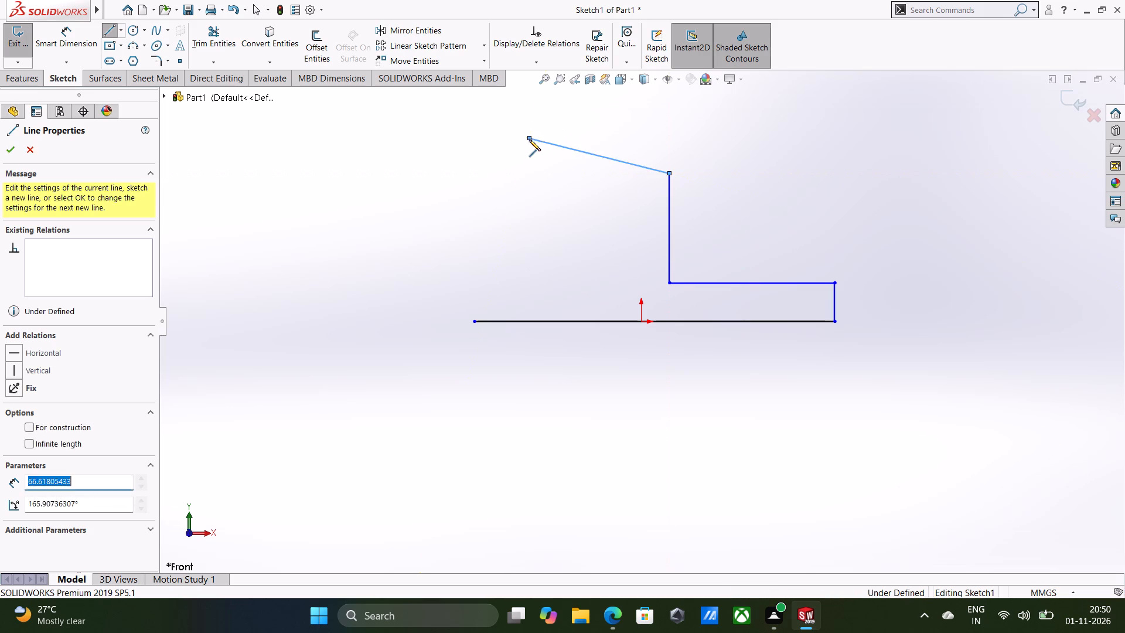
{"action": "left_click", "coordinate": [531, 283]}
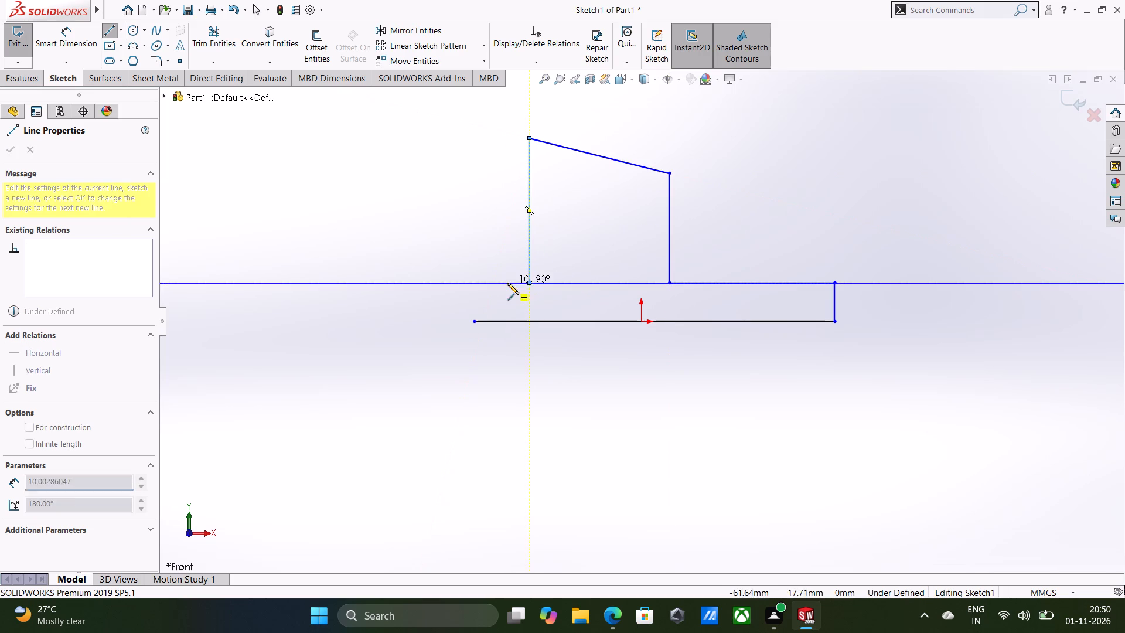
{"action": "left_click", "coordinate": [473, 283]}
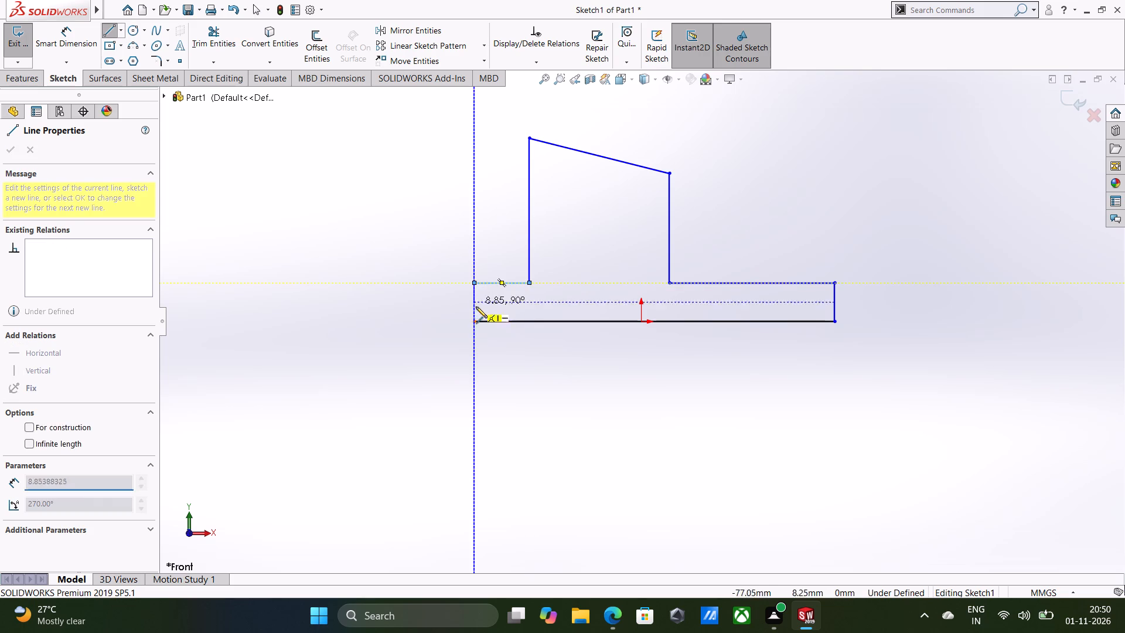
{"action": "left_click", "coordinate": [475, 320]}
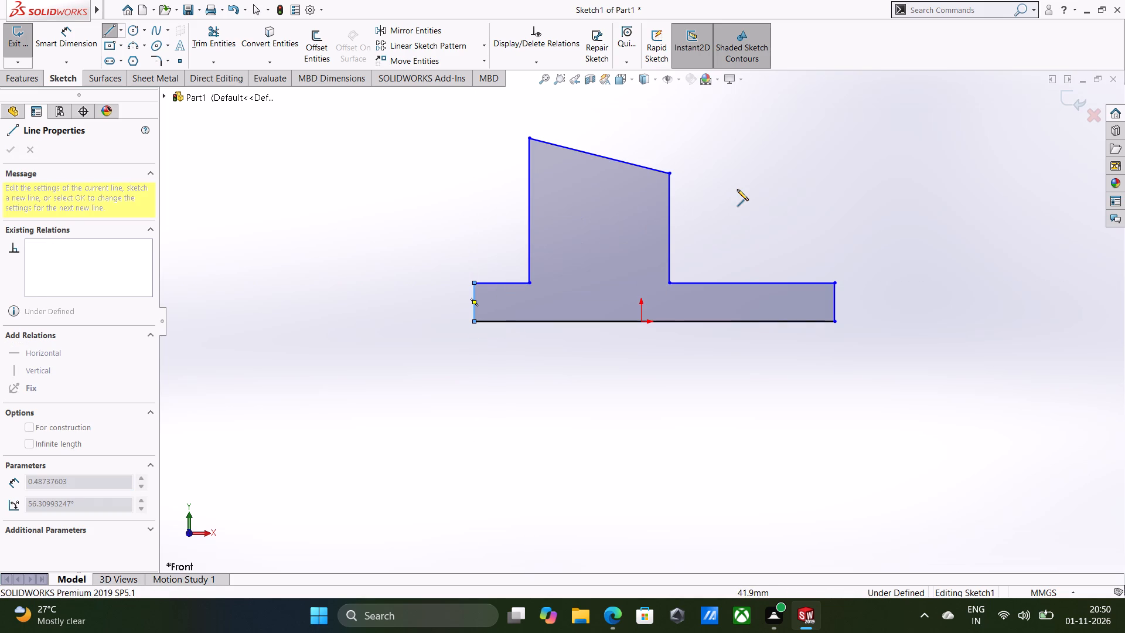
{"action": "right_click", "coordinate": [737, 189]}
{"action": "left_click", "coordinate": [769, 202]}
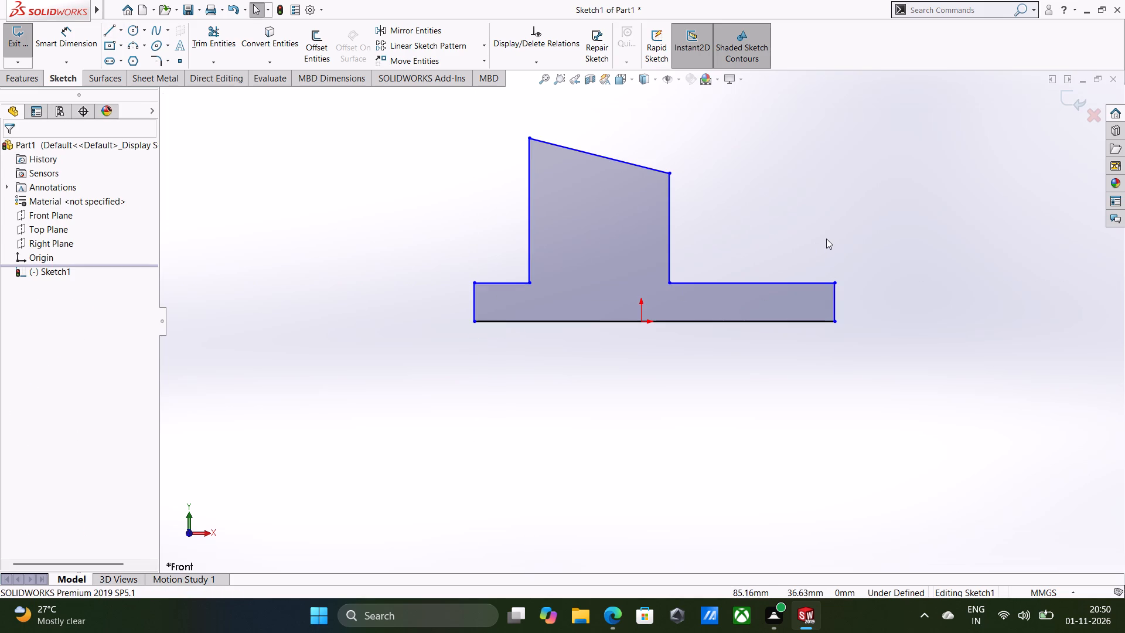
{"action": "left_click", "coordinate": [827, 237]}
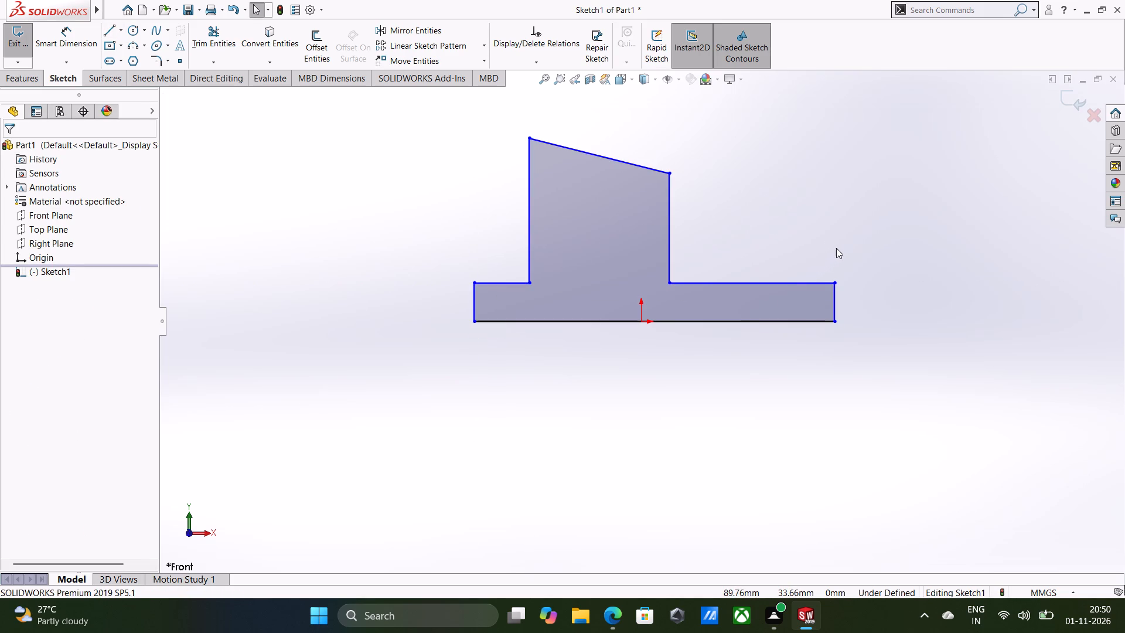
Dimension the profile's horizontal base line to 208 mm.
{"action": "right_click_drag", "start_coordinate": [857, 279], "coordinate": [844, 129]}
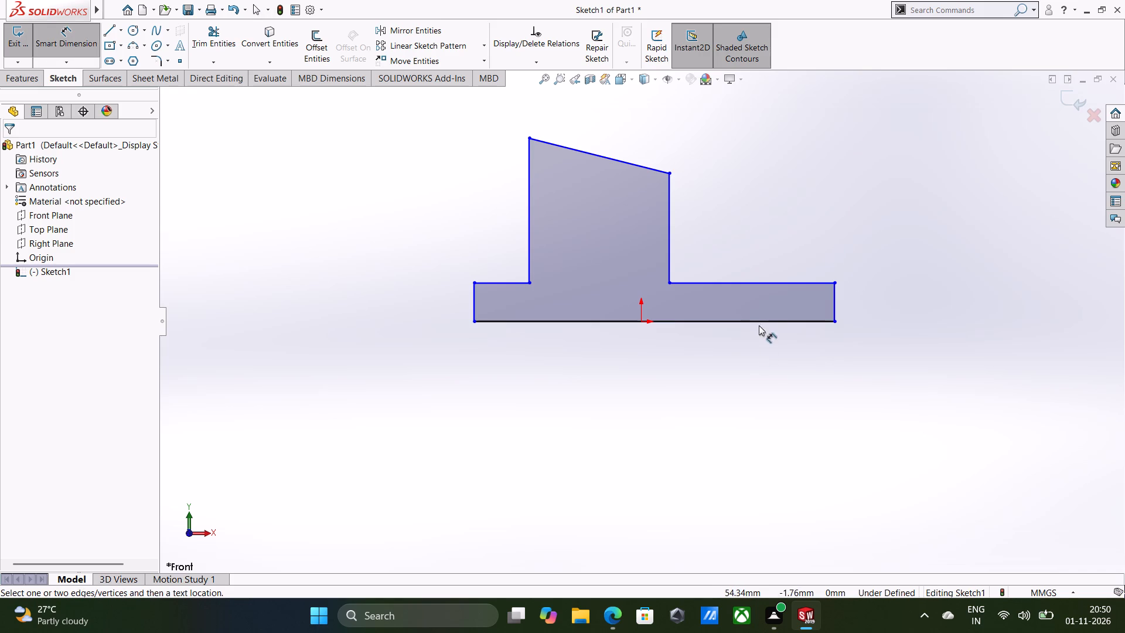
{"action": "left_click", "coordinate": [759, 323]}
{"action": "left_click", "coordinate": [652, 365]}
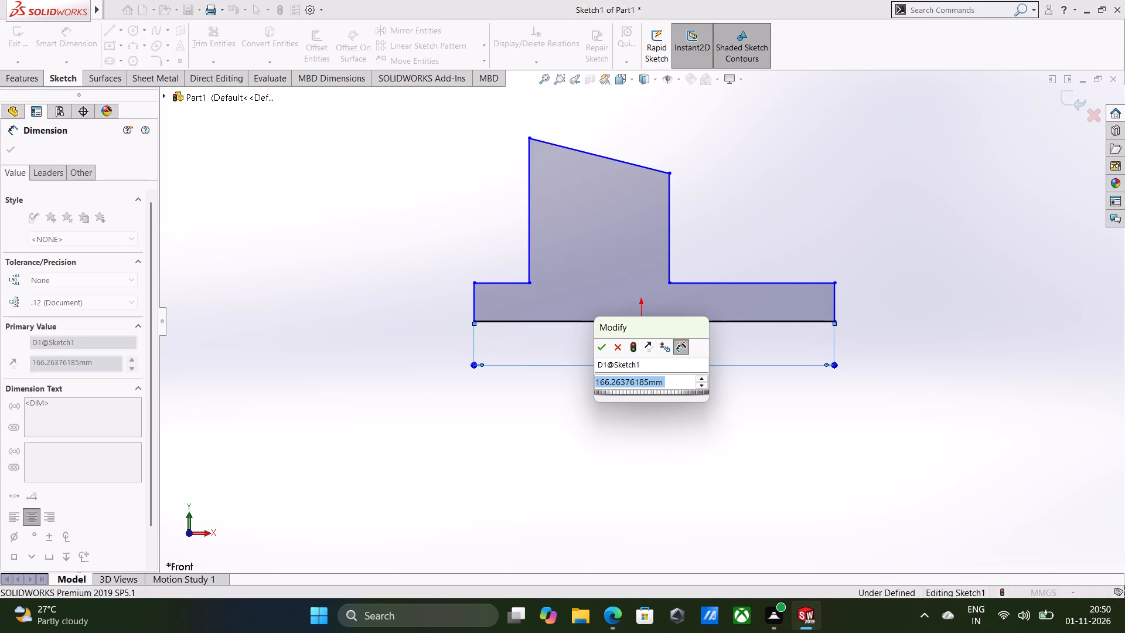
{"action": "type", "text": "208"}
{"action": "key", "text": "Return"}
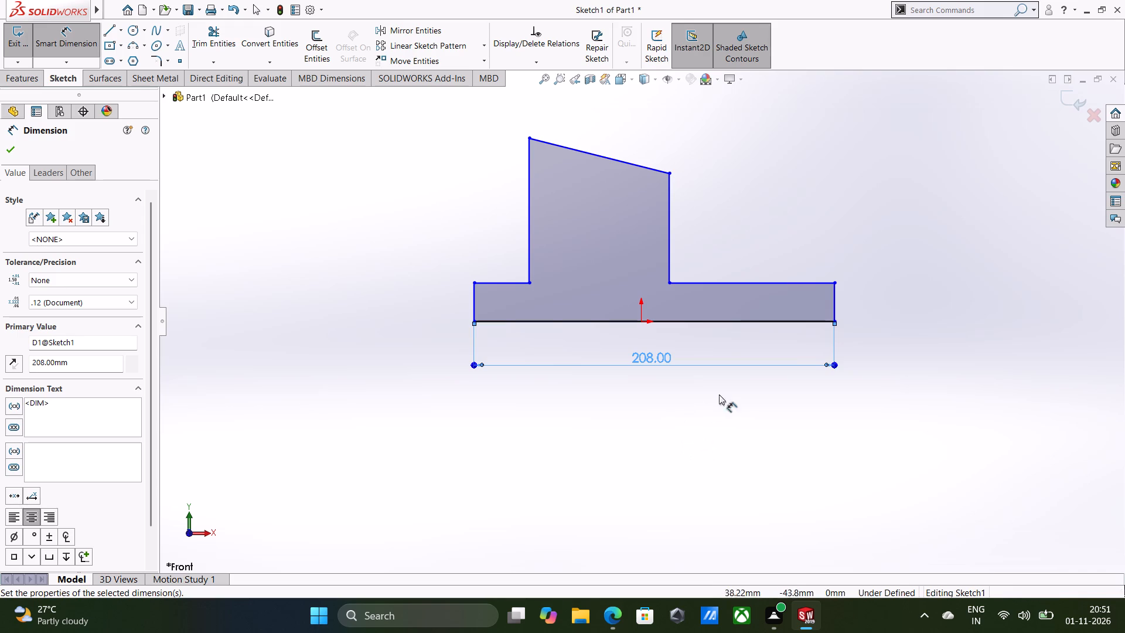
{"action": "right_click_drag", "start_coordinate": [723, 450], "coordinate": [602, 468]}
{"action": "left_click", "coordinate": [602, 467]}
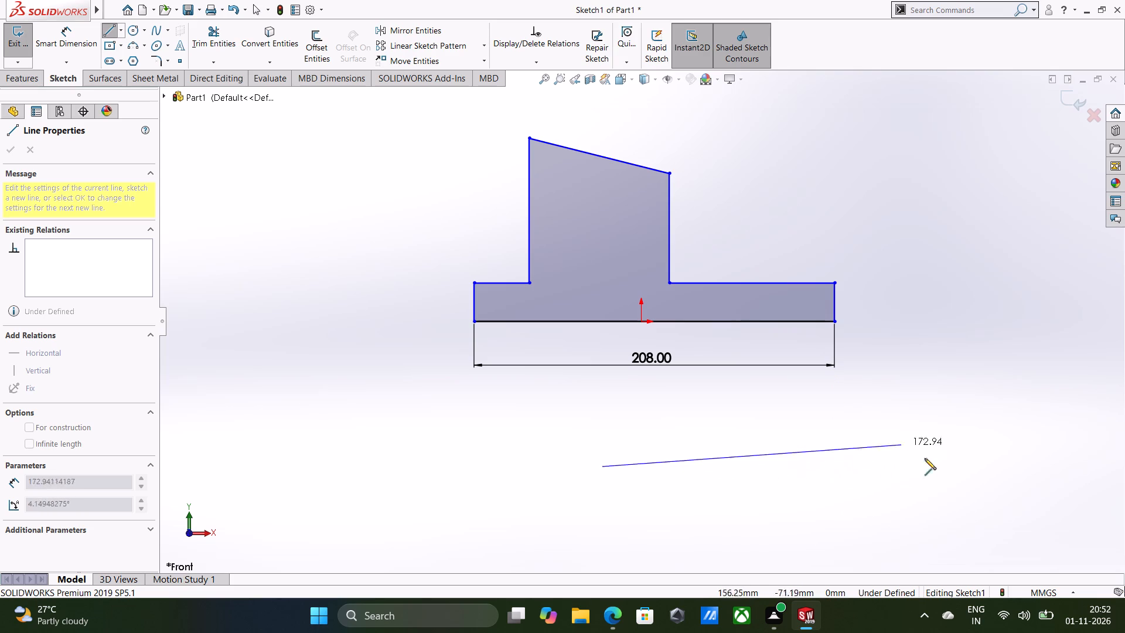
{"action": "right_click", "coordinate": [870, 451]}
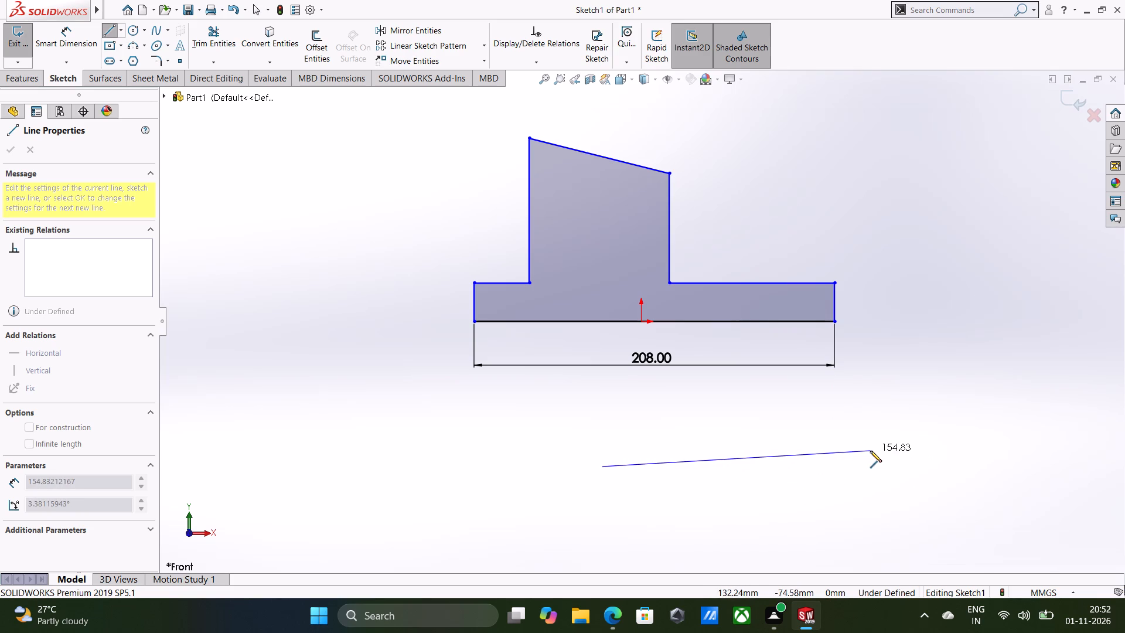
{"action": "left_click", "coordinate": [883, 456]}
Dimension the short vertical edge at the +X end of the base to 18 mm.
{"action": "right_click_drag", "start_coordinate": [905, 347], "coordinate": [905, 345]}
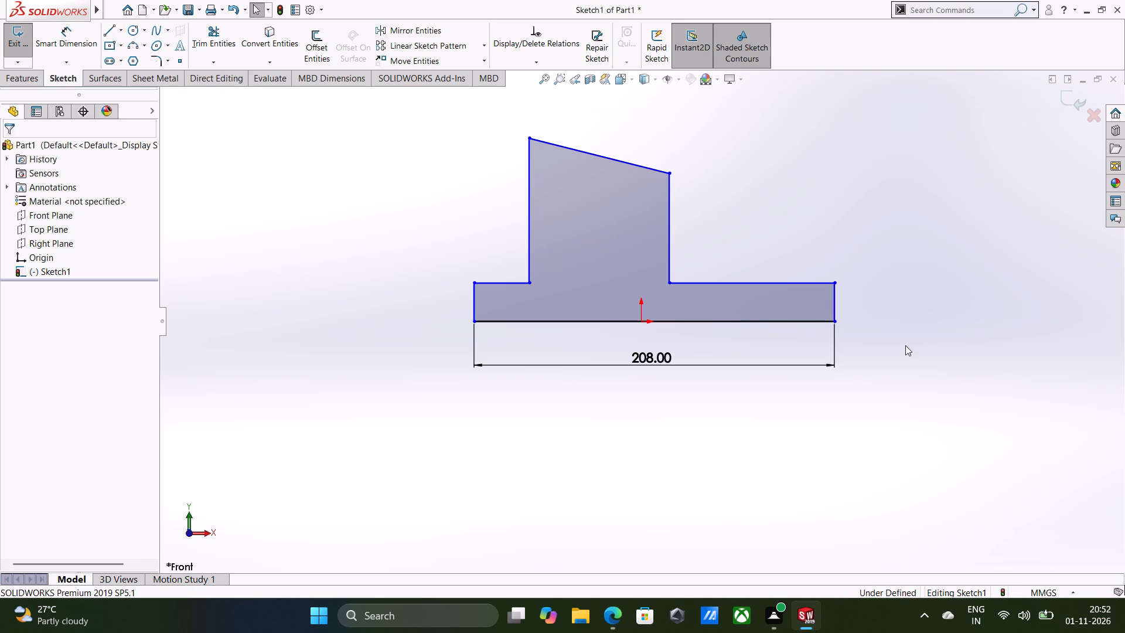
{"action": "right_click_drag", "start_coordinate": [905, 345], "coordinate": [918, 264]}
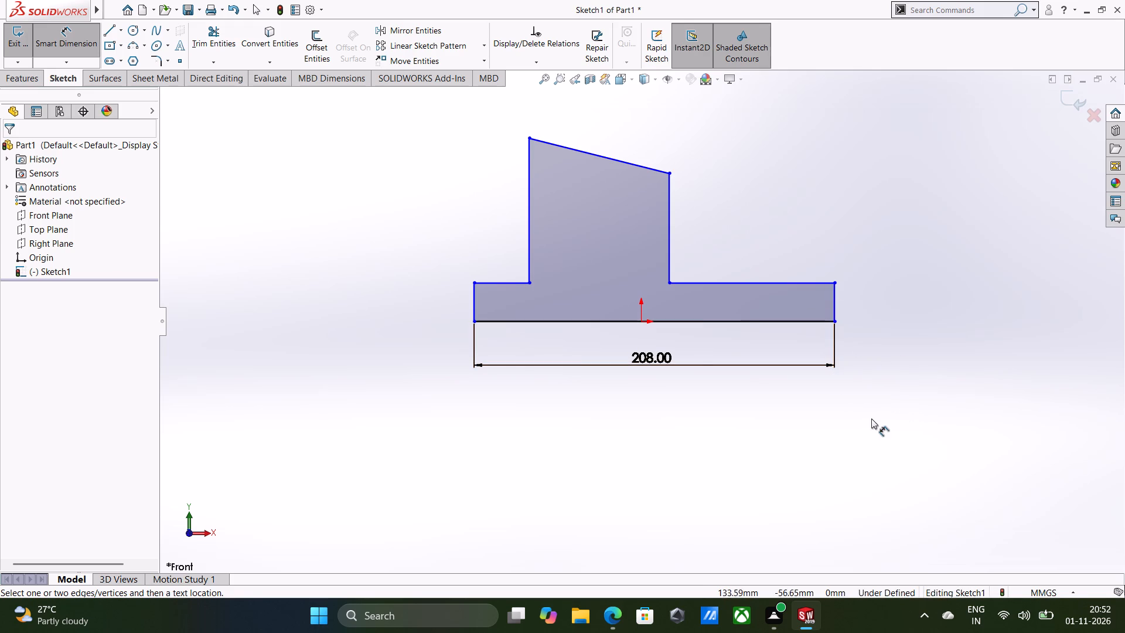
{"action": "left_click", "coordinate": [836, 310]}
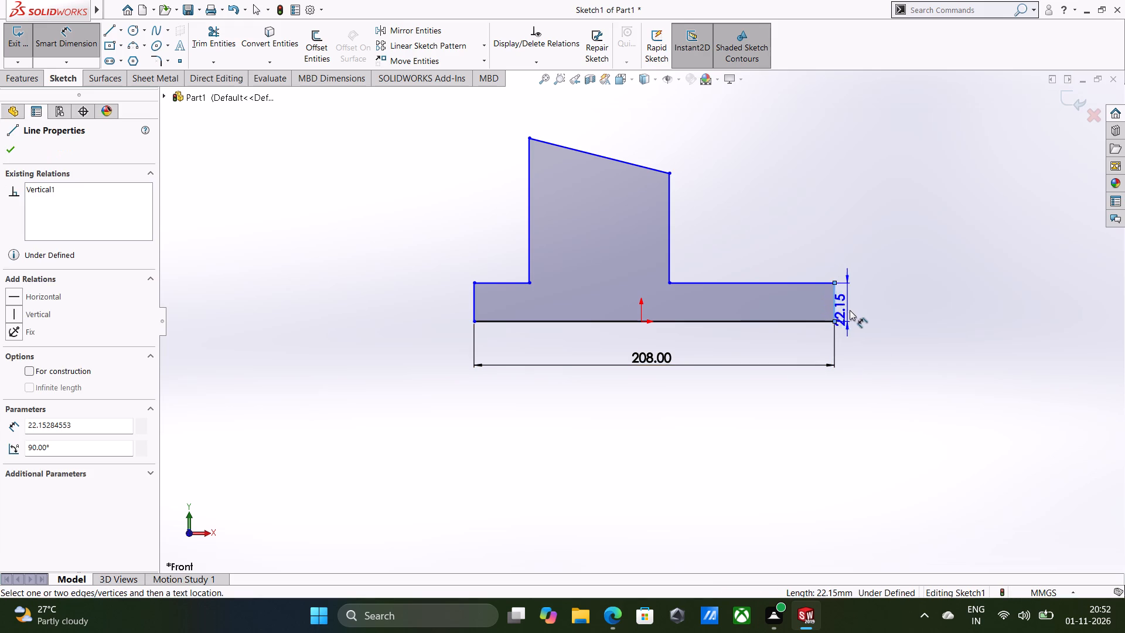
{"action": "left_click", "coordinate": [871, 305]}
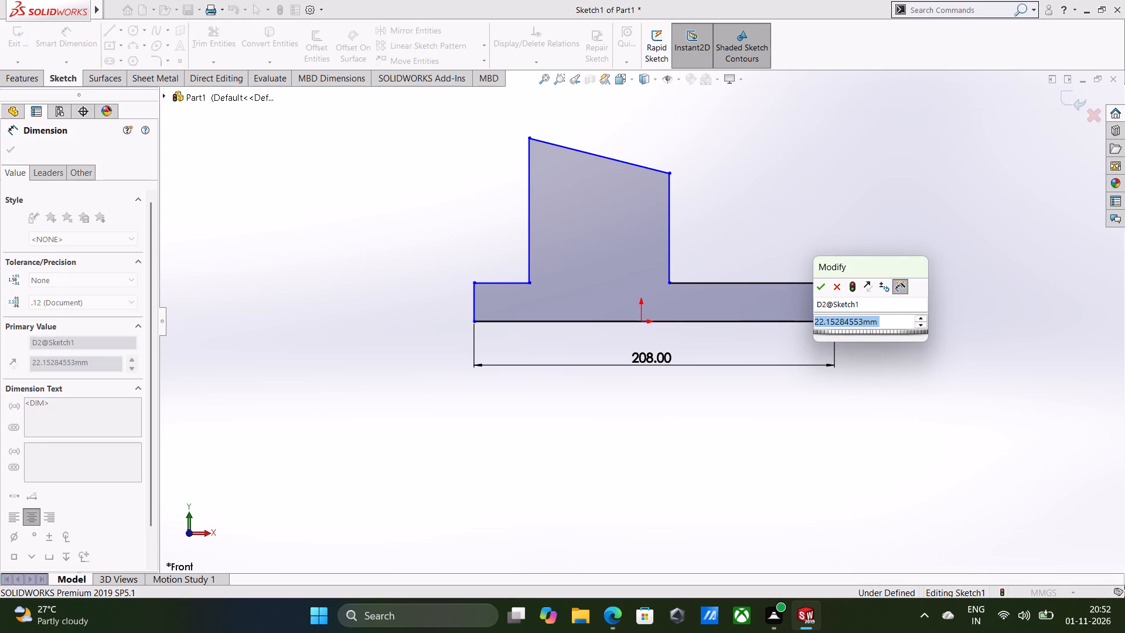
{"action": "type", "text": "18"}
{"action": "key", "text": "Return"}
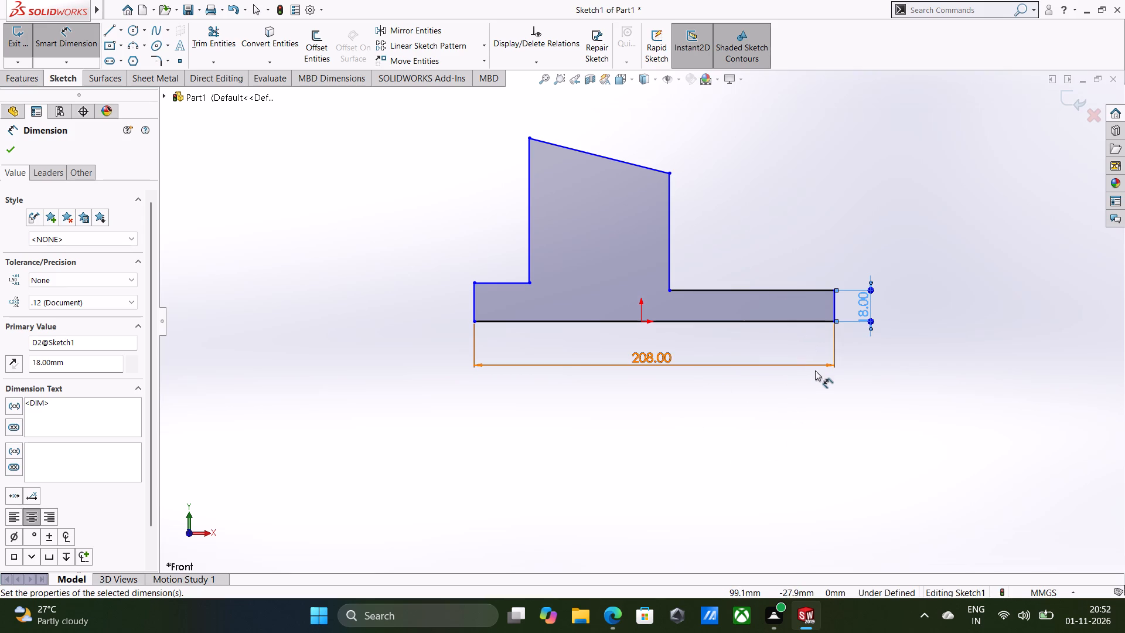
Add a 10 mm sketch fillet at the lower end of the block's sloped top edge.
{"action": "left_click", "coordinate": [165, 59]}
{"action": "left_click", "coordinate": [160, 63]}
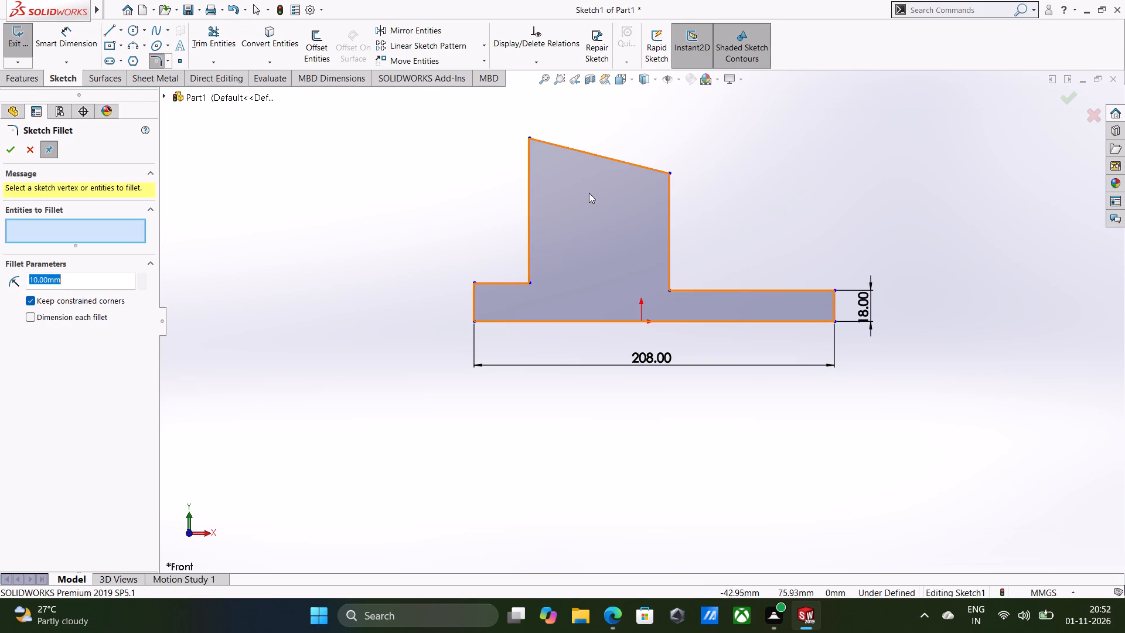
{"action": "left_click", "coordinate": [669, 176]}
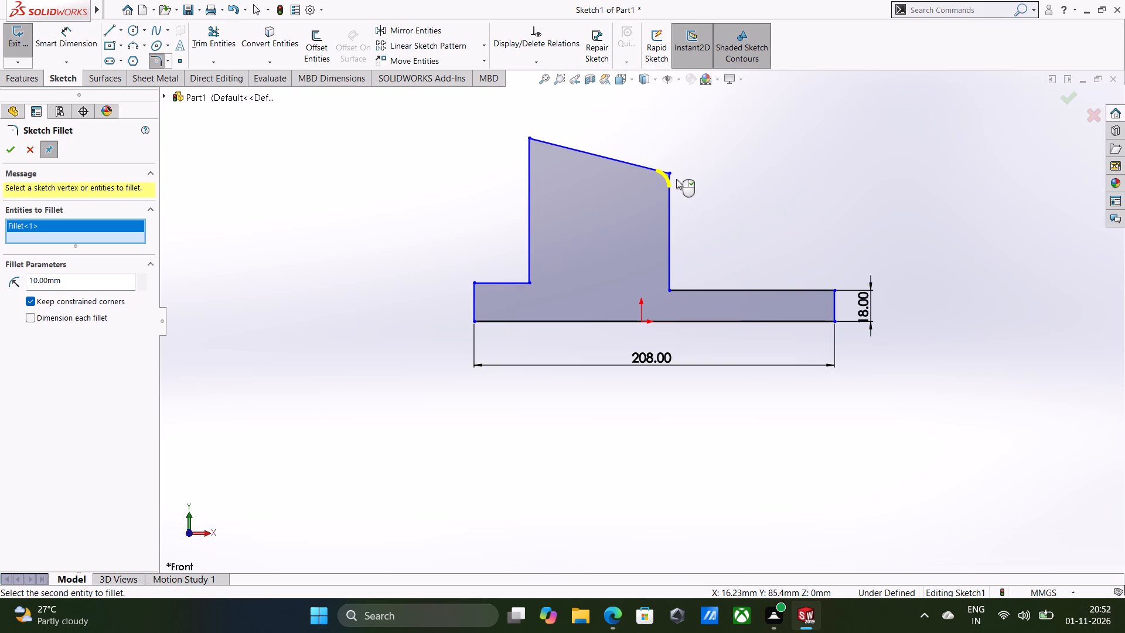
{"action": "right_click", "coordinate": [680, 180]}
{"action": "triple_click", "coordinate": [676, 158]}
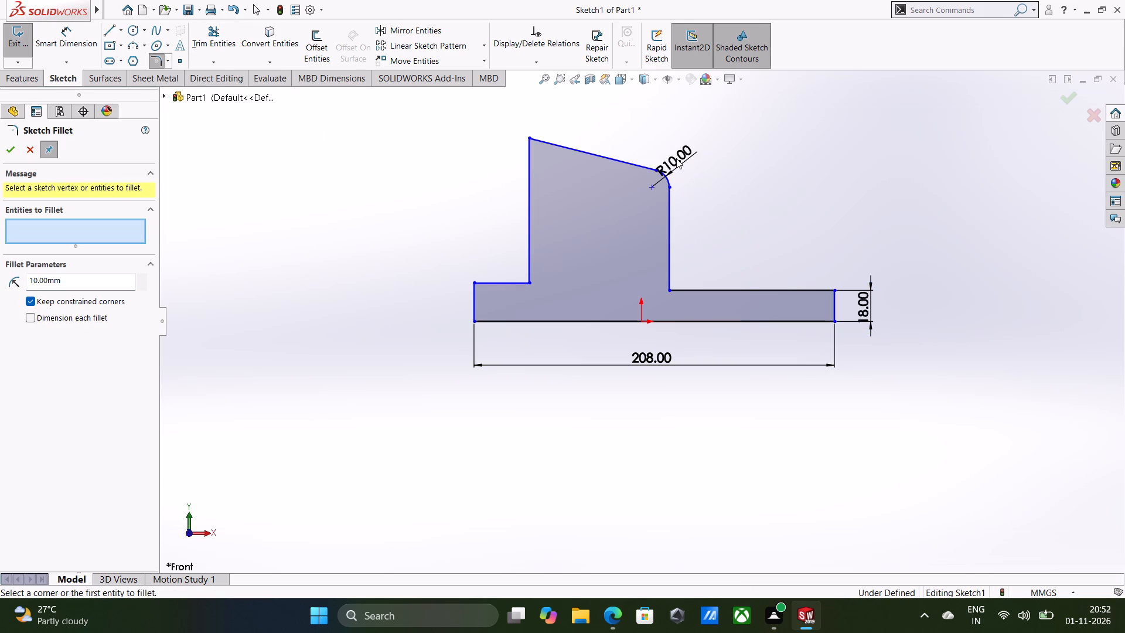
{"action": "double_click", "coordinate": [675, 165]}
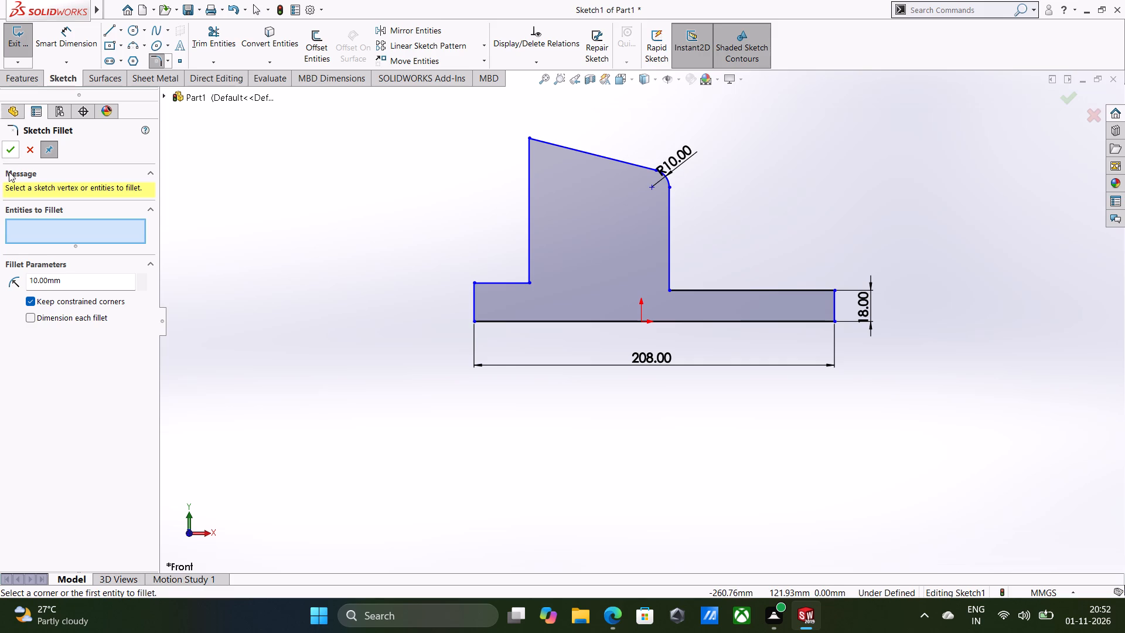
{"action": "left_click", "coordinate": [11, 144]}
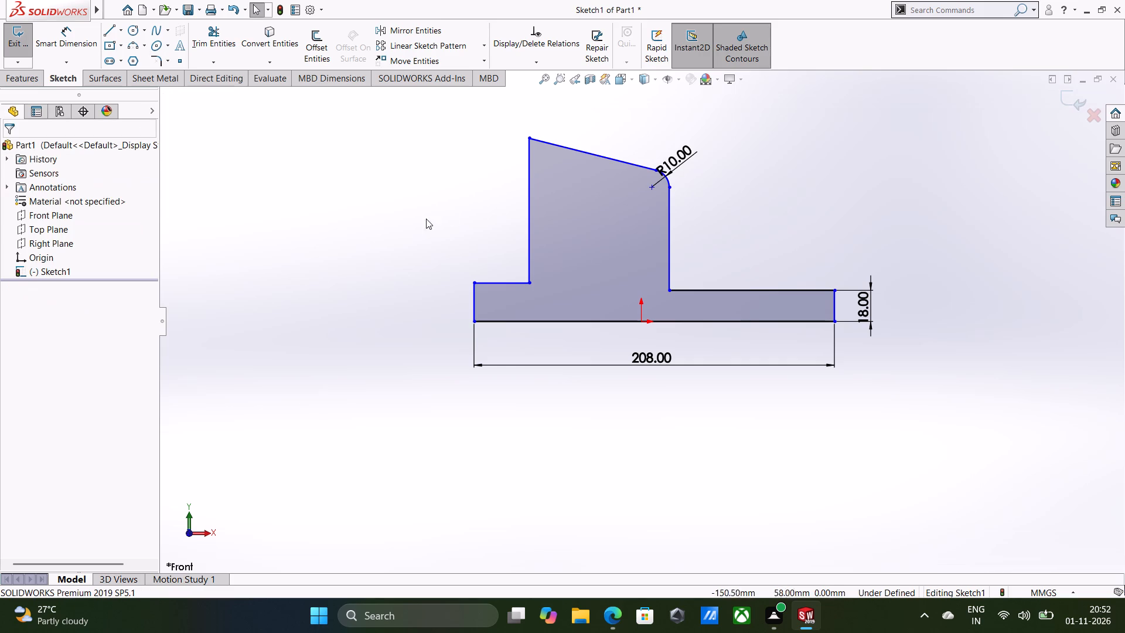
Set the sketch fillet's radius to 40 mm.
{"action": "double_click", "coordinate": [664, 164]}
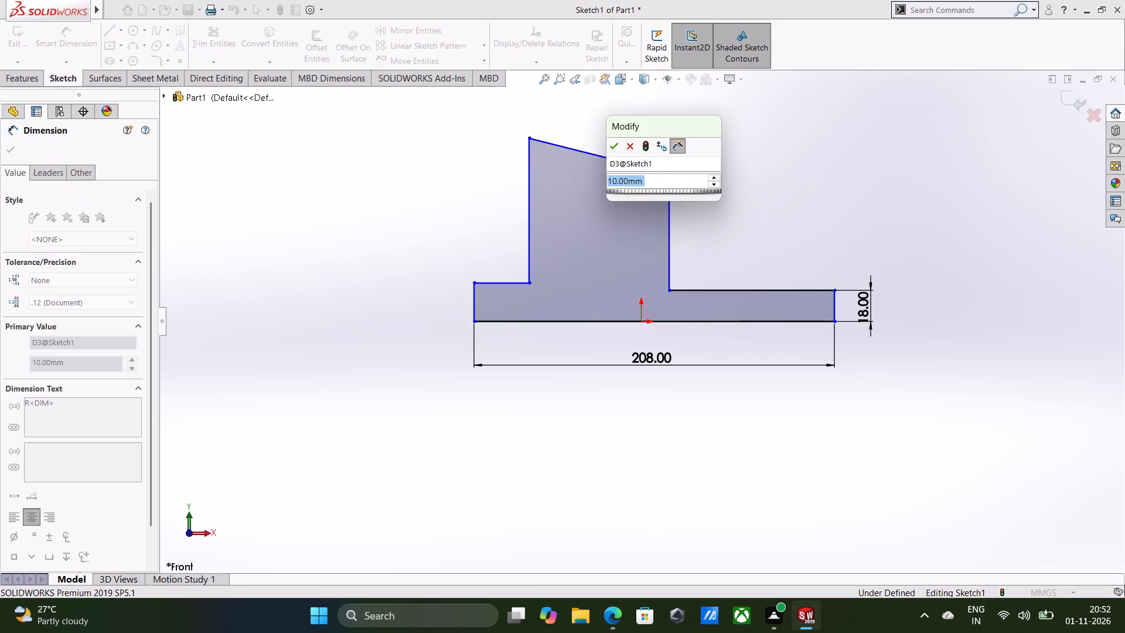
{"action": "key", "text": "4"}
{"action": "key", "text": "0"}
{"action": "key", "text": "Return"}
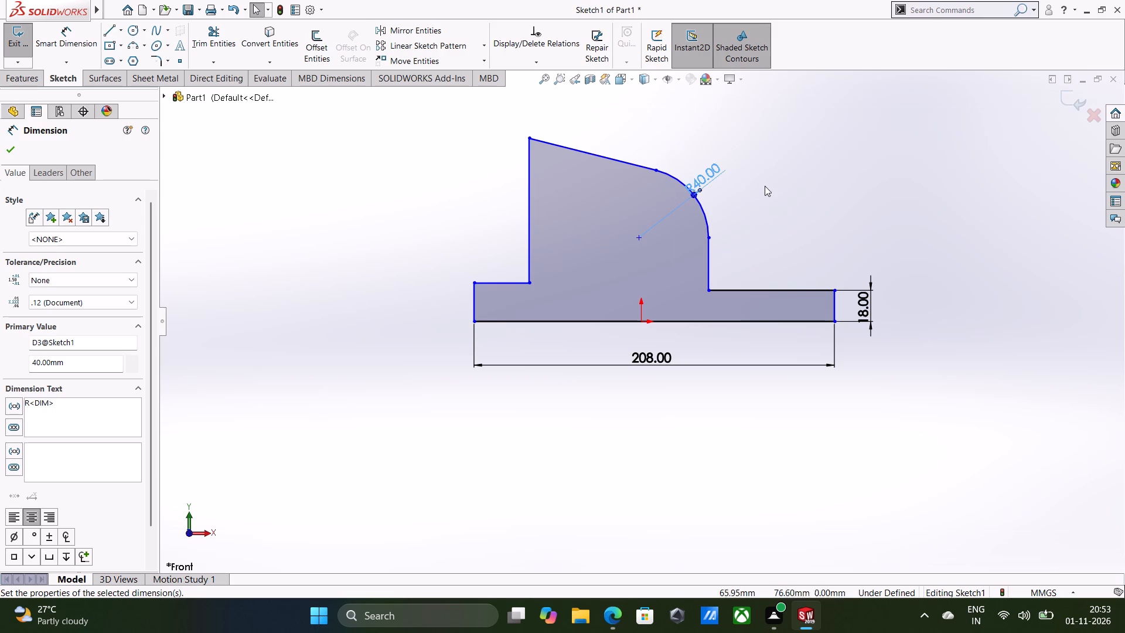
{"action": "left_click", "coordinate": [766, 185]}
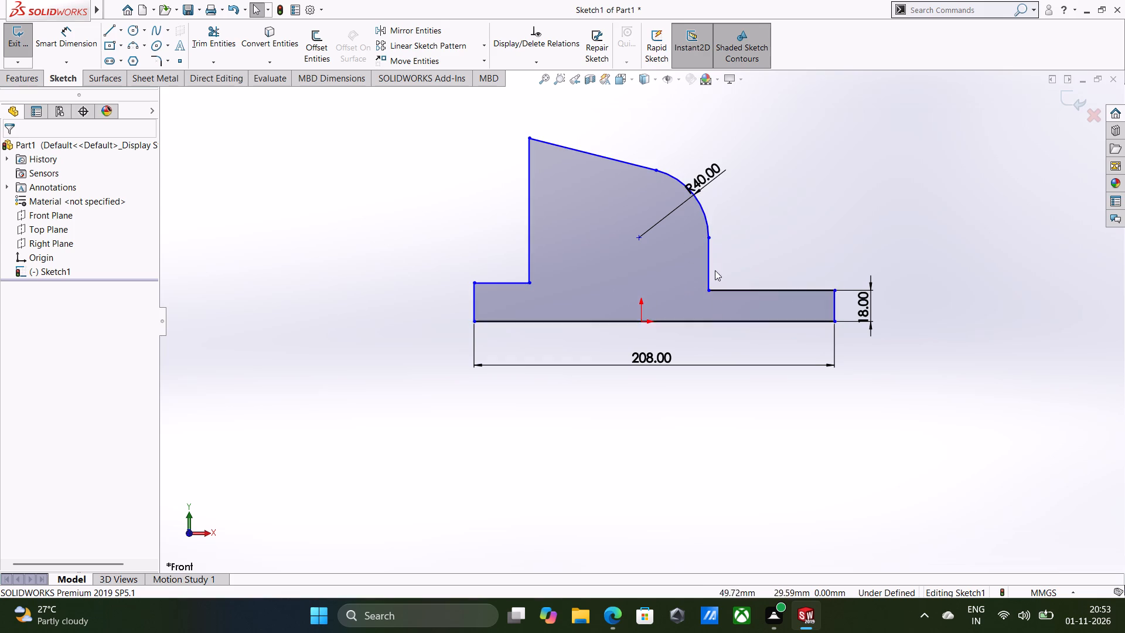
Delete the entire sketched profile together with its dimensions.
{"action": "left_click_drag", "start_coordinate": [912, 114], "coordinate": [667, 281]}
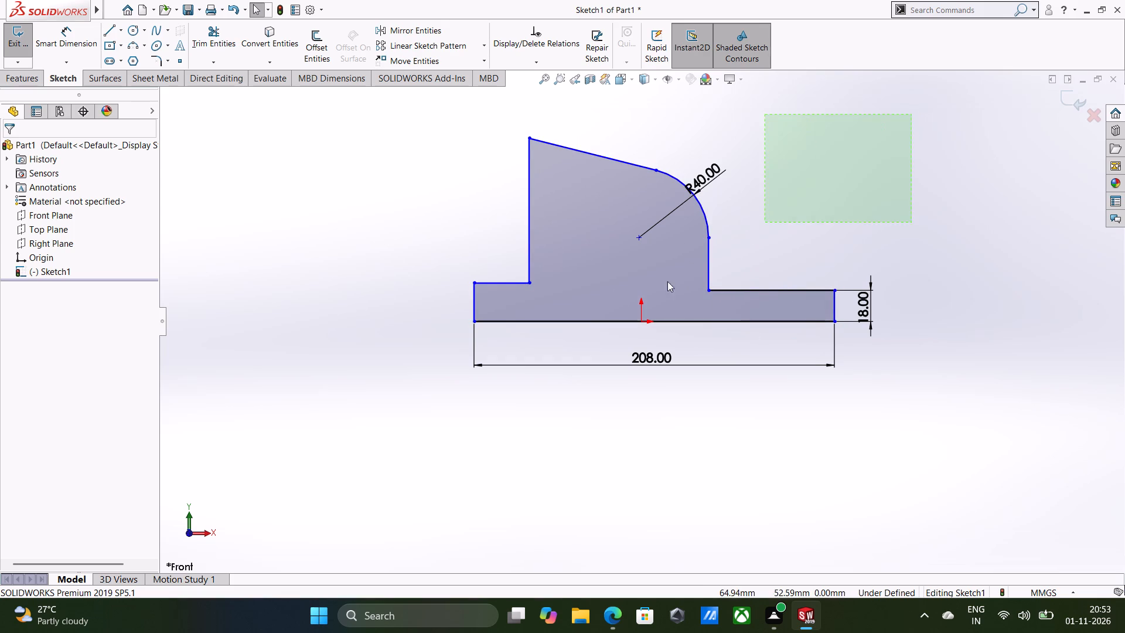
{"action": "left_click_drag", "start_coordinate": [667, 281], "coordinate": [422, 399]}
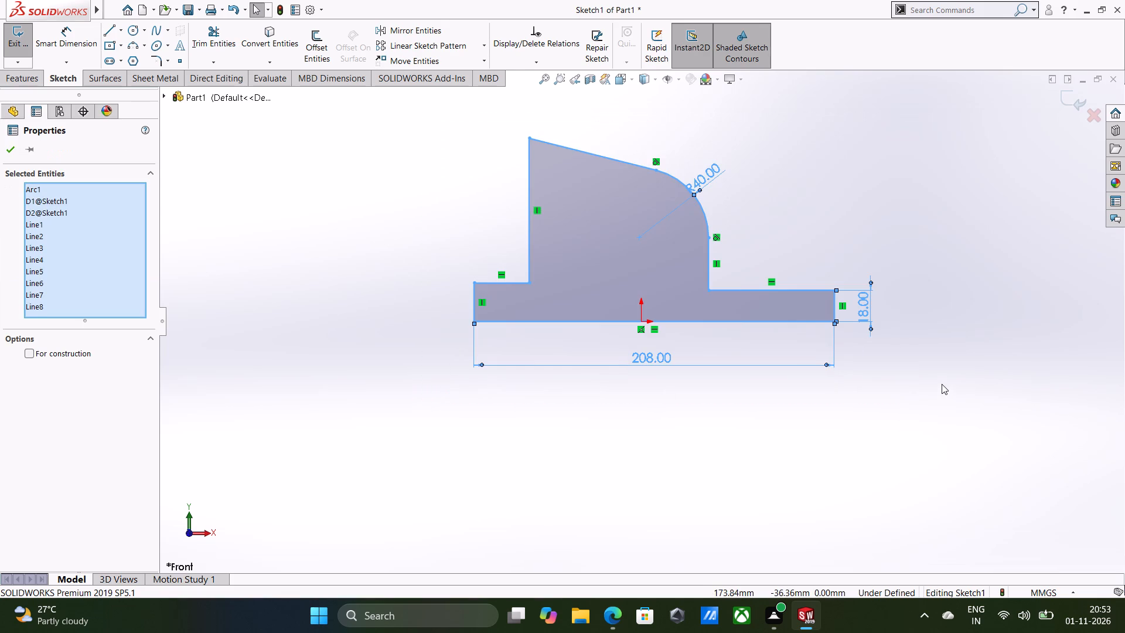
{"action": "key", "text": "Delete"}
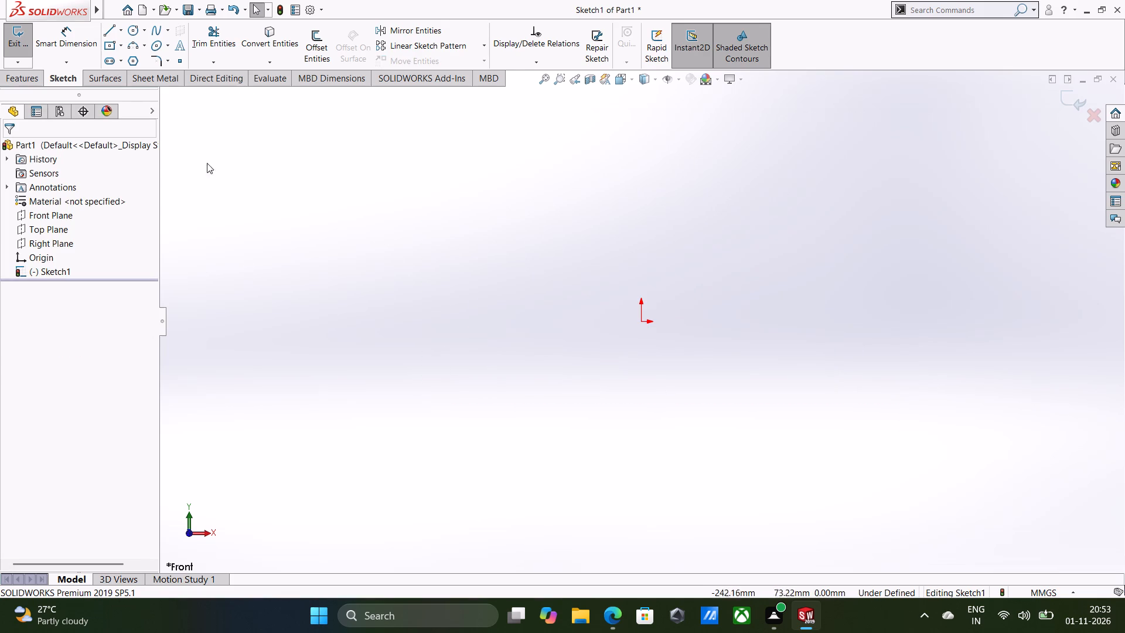
Sketch a center rectangle about 336 mm wide and 18 mm high, centered on the origin.
{"action": "left_click", "coordinate": [112, 47]}
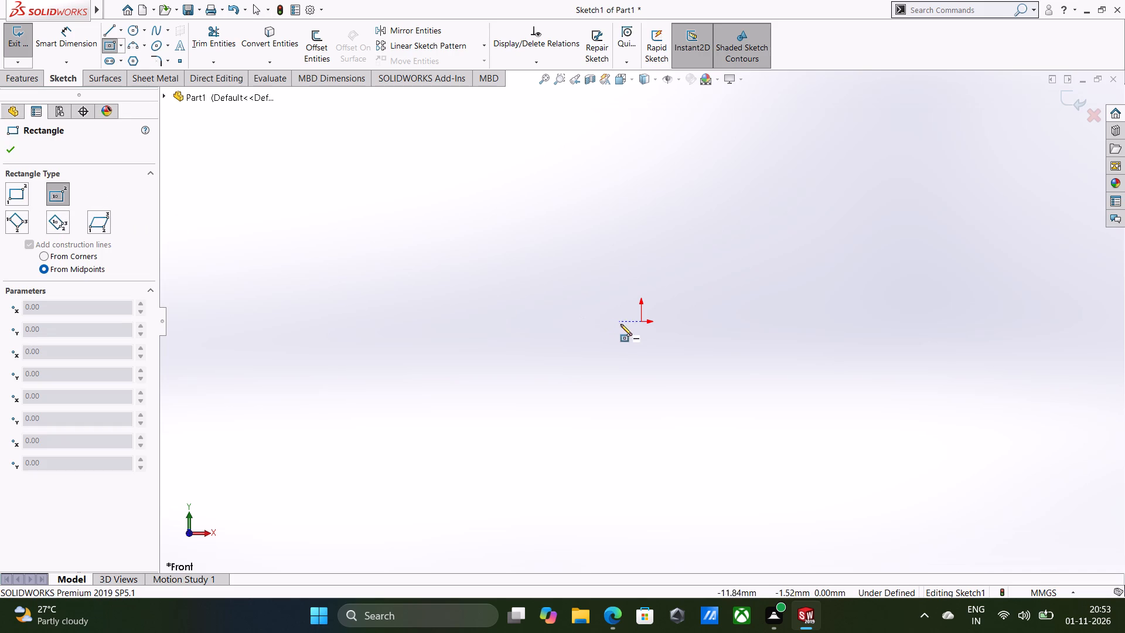
{"action": "left_click", "coordinate": [639, 323]}
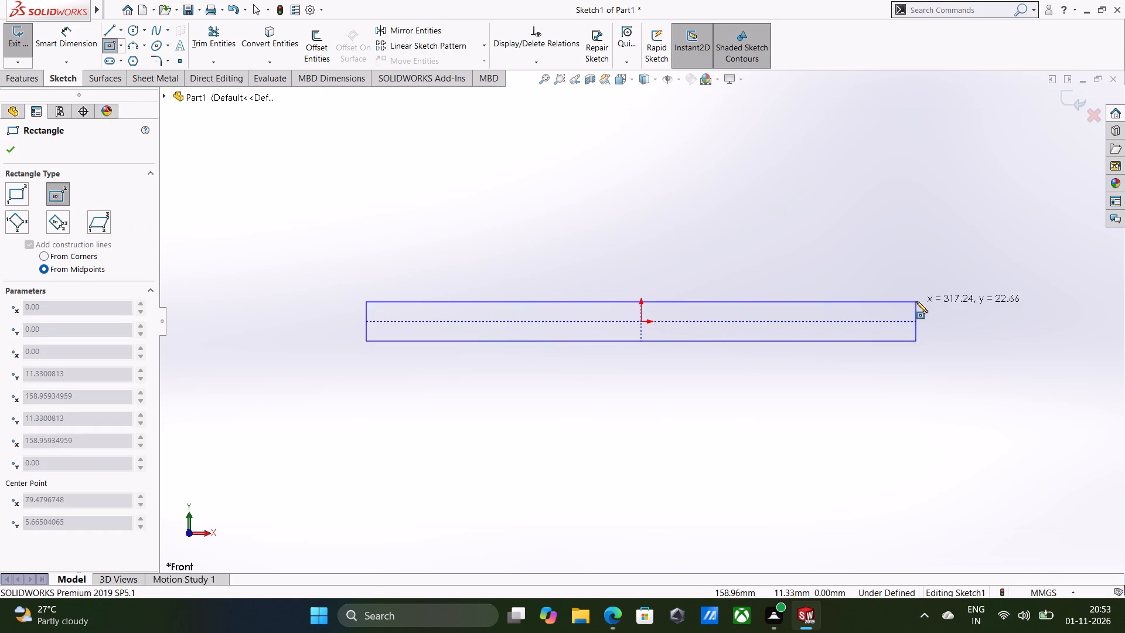
{"action": "left_click", "coordinate": [932, 306]}
{"action": "right_click", "coordinate": [934, 261]}
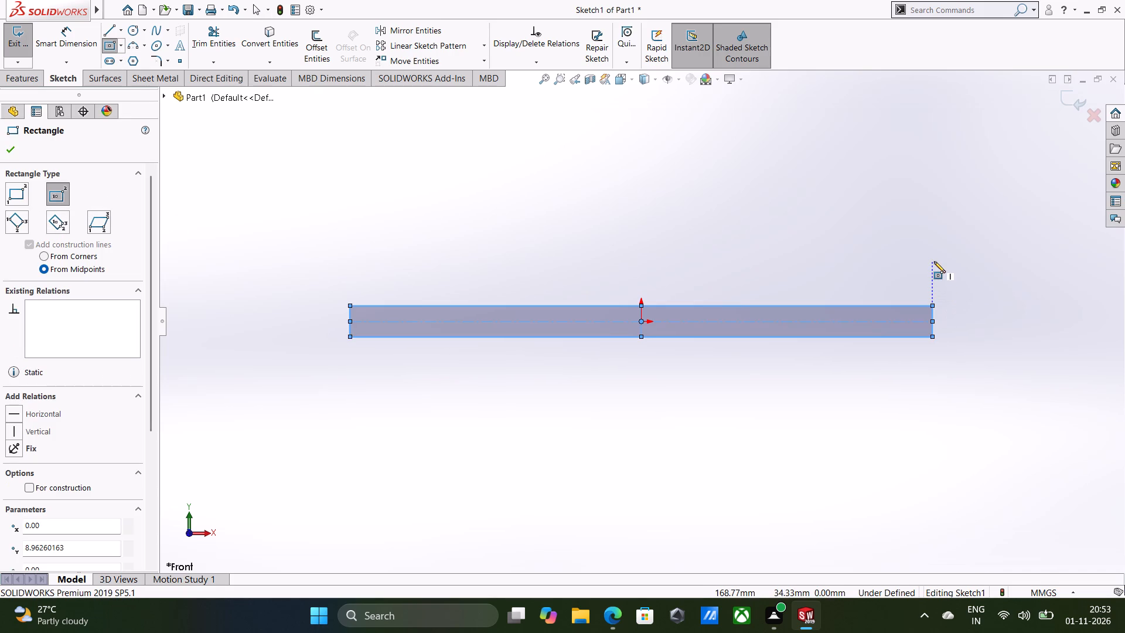
{"action": "left_click", "coordinate": [945, 273]}
Dimension the rectangle's horizontal edge to 208 mm.
{"action": "right_click_drag", "start_coordinate": [943, 271], "coordinate": [923, 151]}
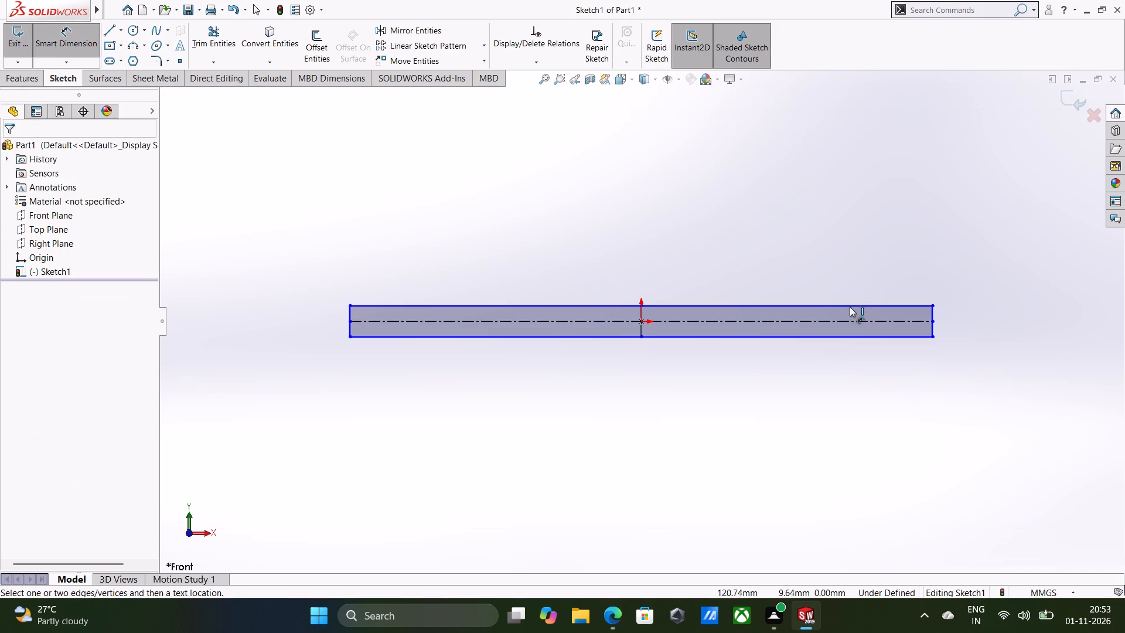
{"action": "left_click", "coordinate": [850, 307]}
{"action": "left_click", "coordinate": [652, 378]}
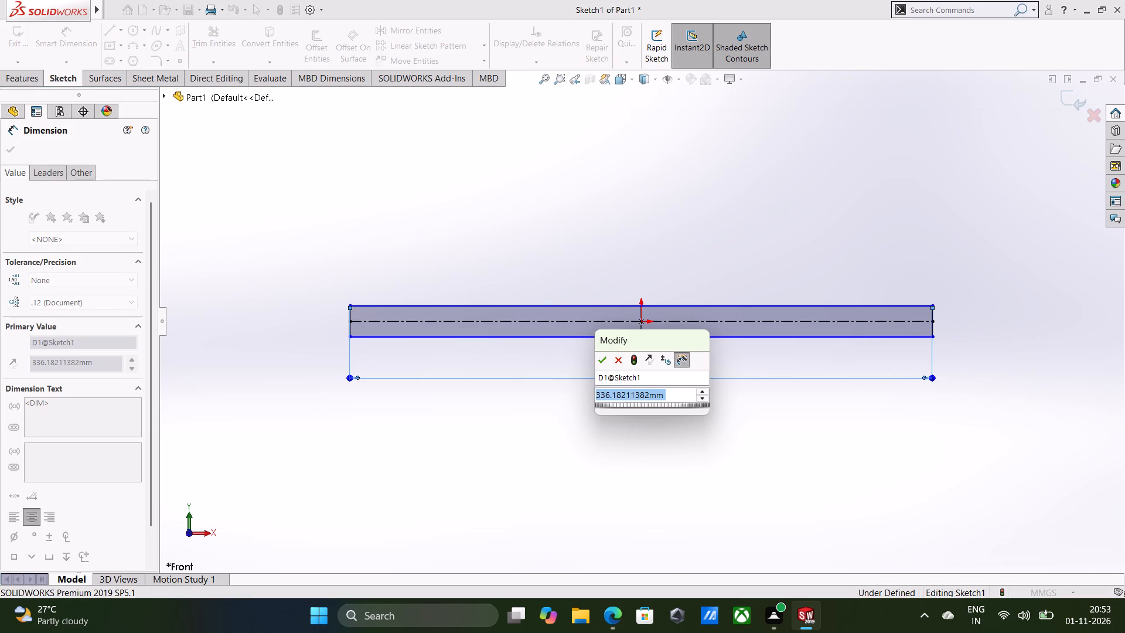
{"action": "type", "text": "20"}
{"action": "key", "text": "8"}
{"action": "key", "text": "Return"}
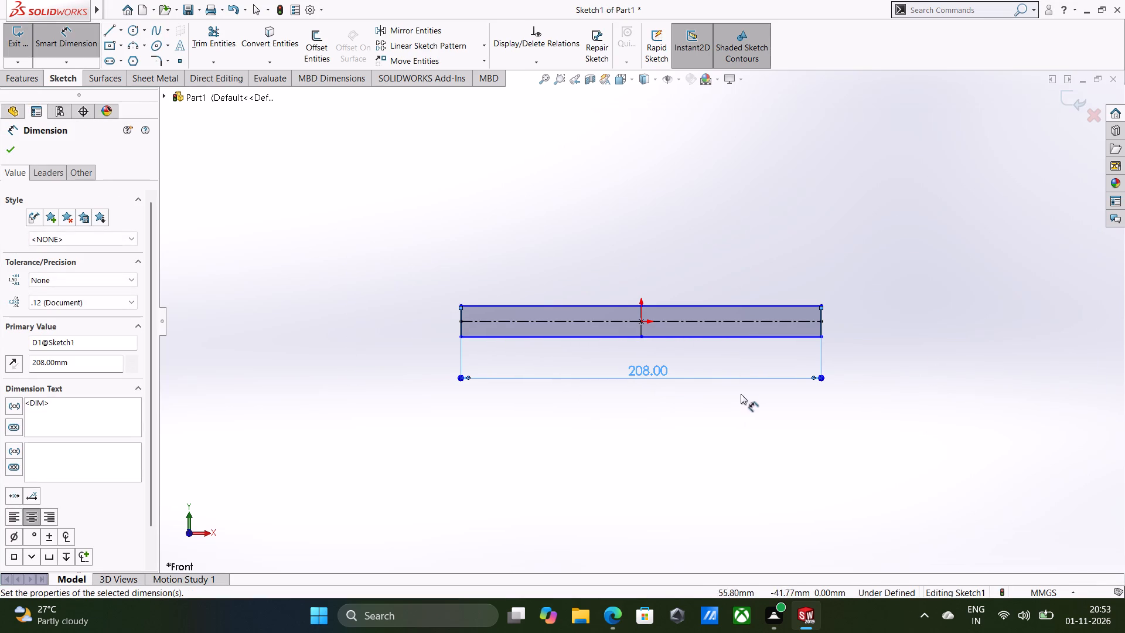
Dimension the rectangle's vertical edge at the +X end to 18 mm.
{"action": "left_click", "coordinate": [821, 325]}
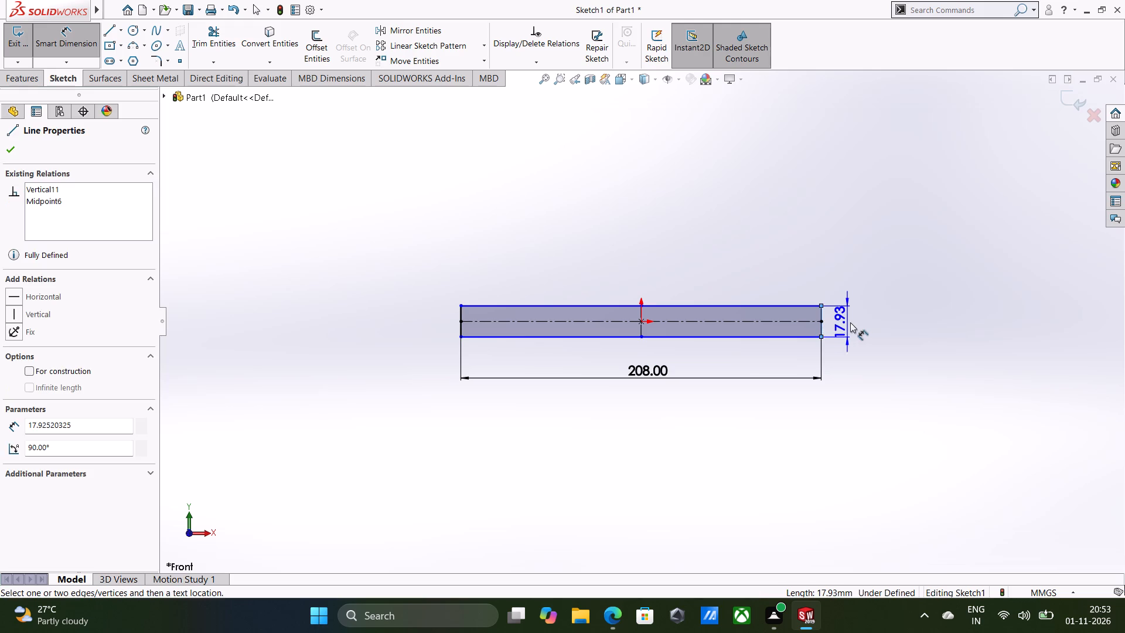
{"action": "left_click", "coordinate": [850, 322]}
{"action": "key", "text": "1"}
{"action": "key", "text": "8"}
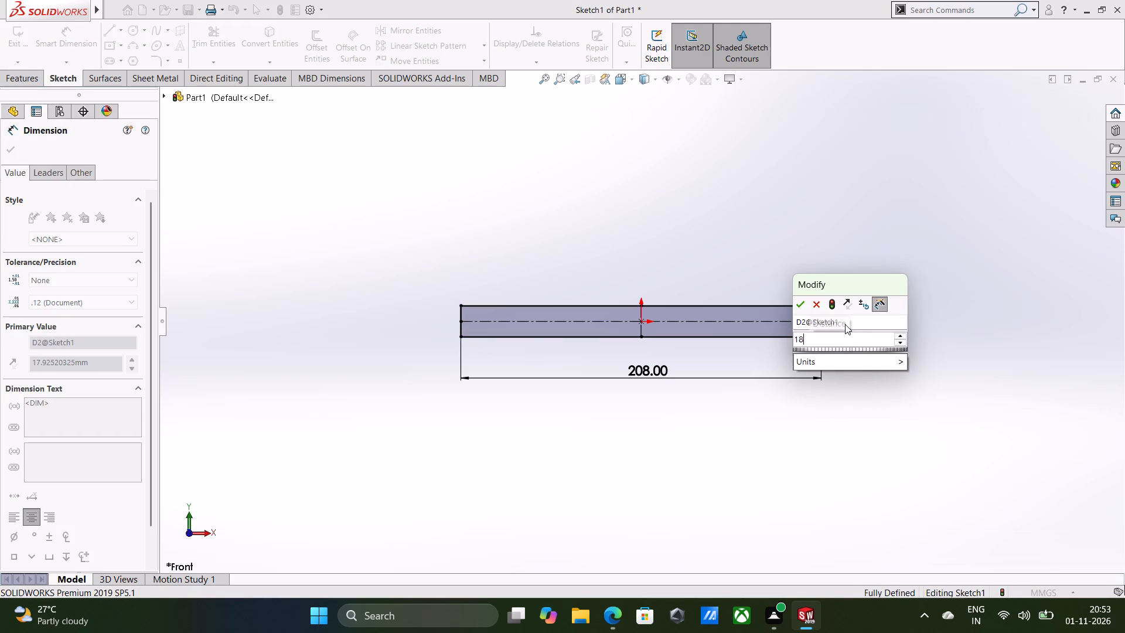
{"action": "key", "text": "Return"}
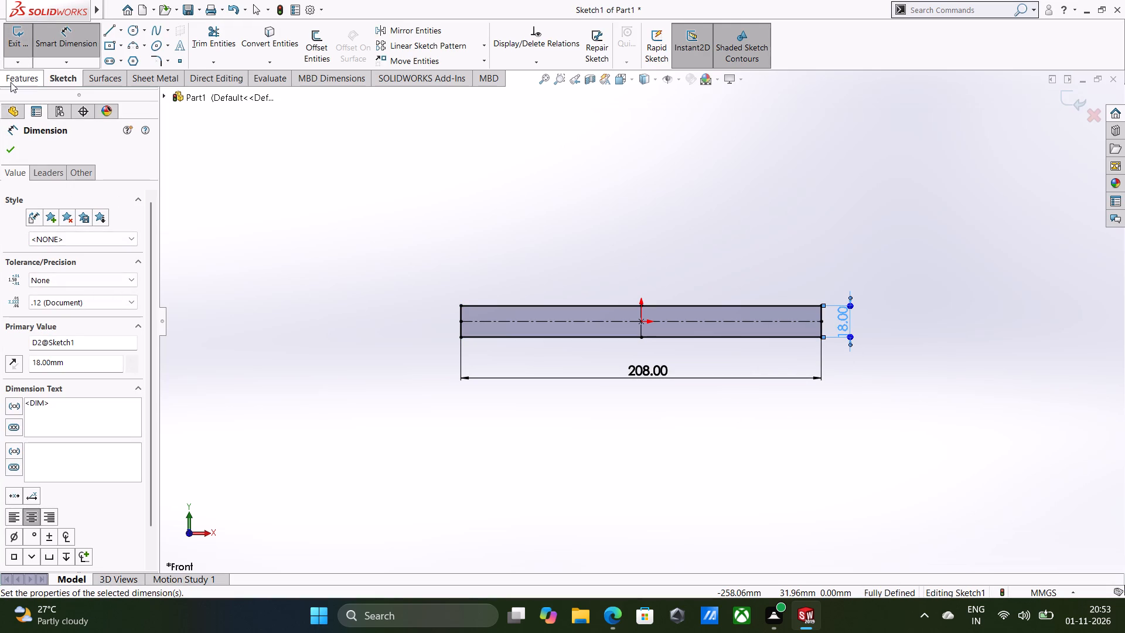
Extrude the rectangle as a boss with the Mid Plane end condition to a depth of 148 mm.
{"action": "left_click", "coordinate": [11, 82]}
{"action": "left_click", "coordinate": [36, 56]}
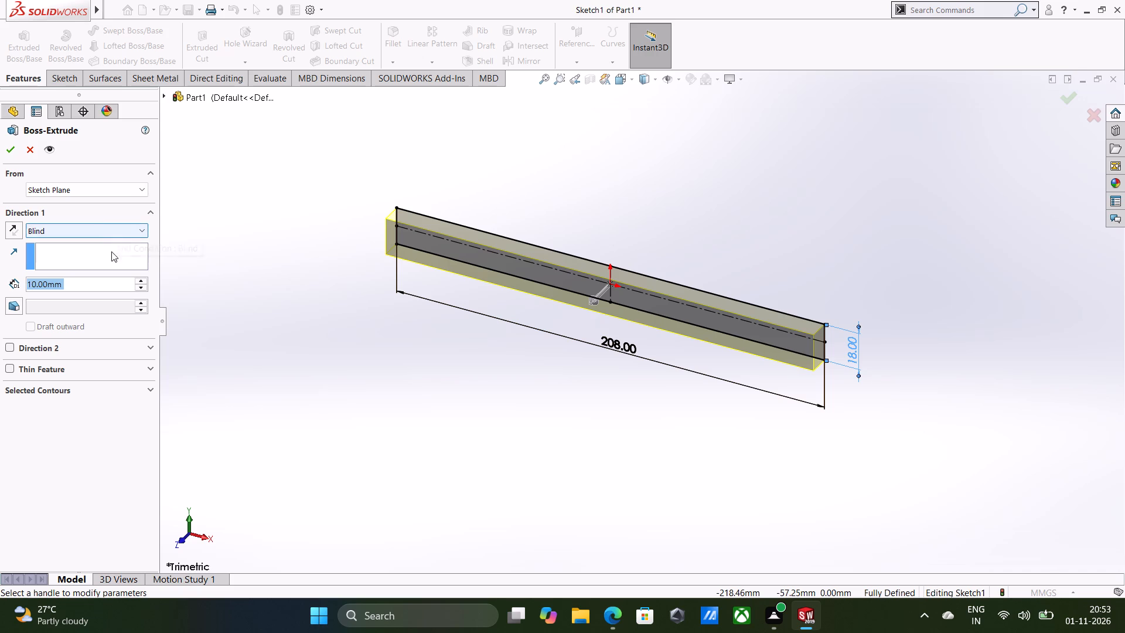
{"action": "left_click", "coordinate": [86, 225]}
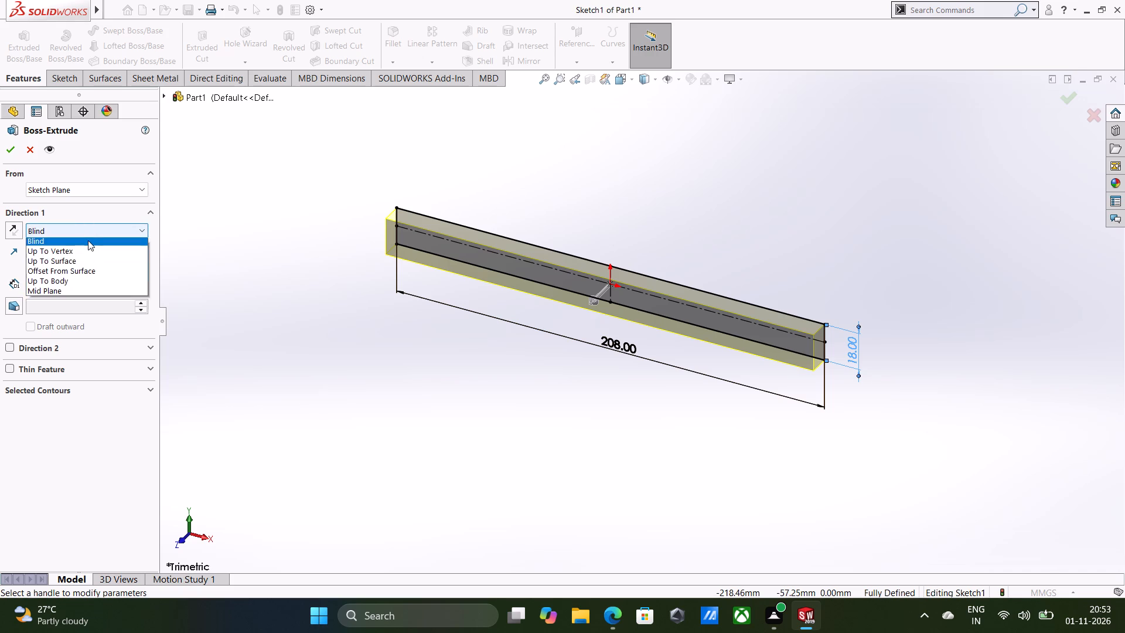
{"action": "left_click", "coordinate": [82, 294]}
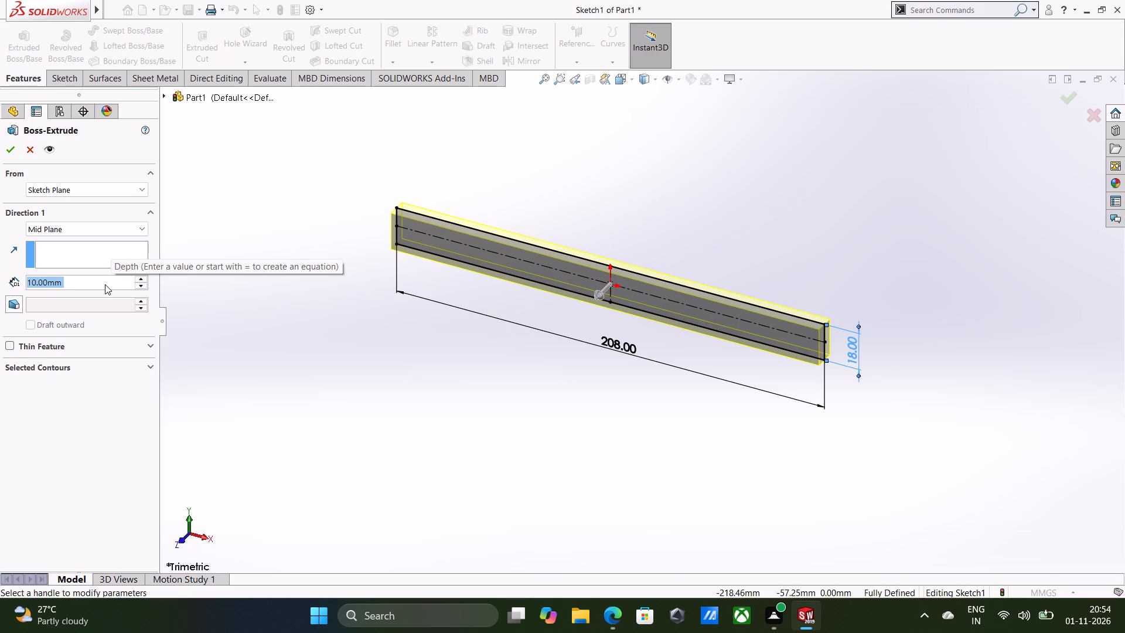
{"action": "type", "text": "148"}
{"action": "key", "text": "Return"}
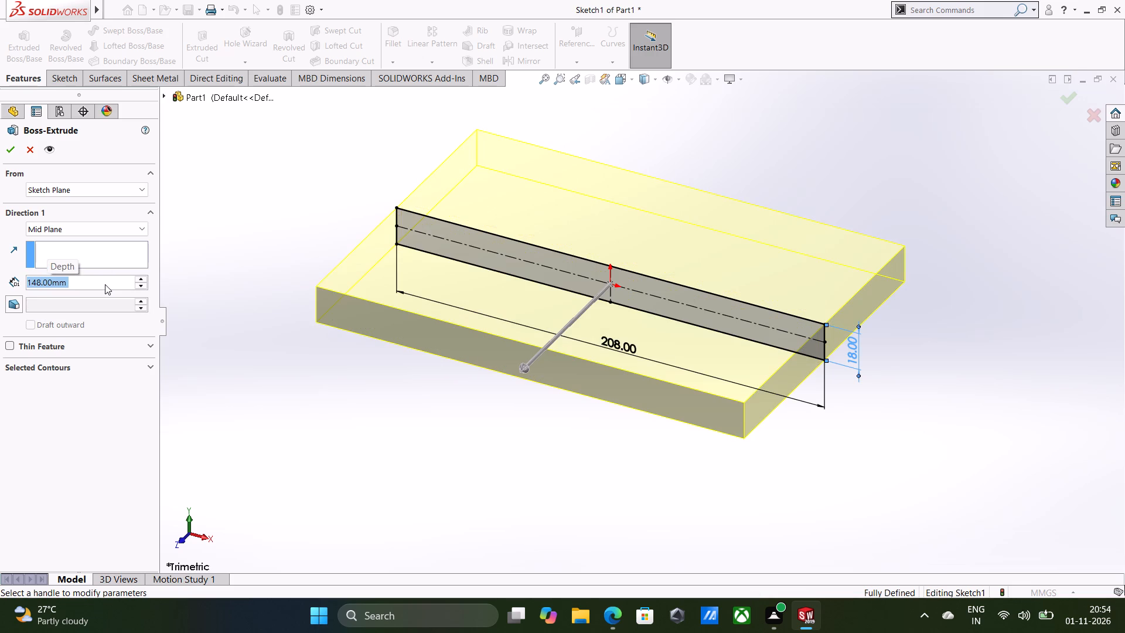
{"action": "key", "text": "Return"}
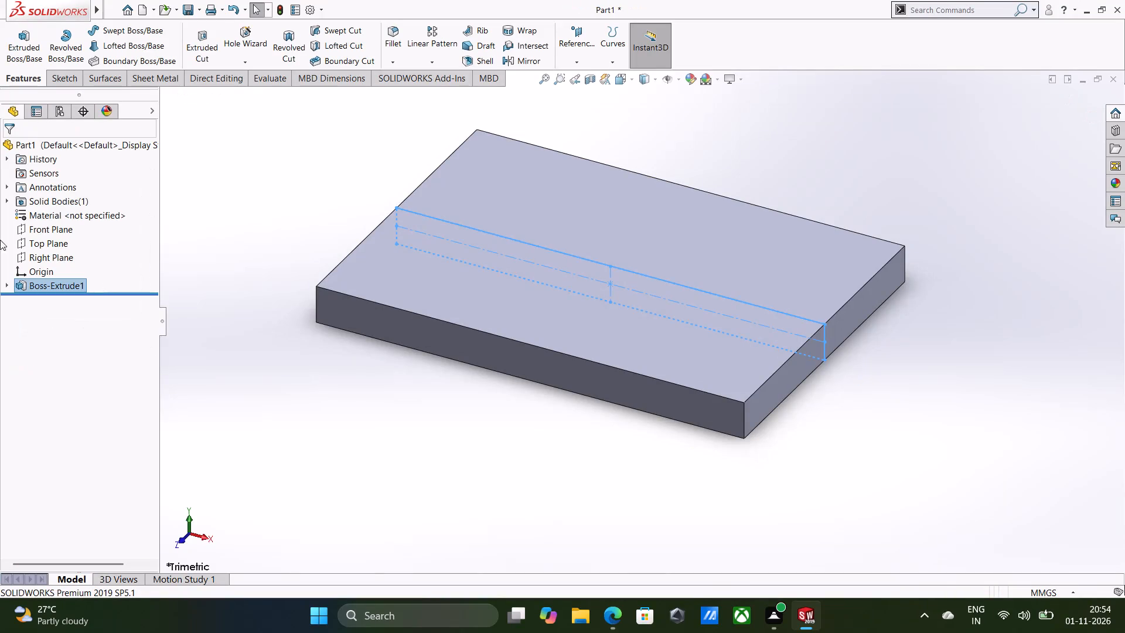
{"action": "left_click", "coordinate": [262, 223]}
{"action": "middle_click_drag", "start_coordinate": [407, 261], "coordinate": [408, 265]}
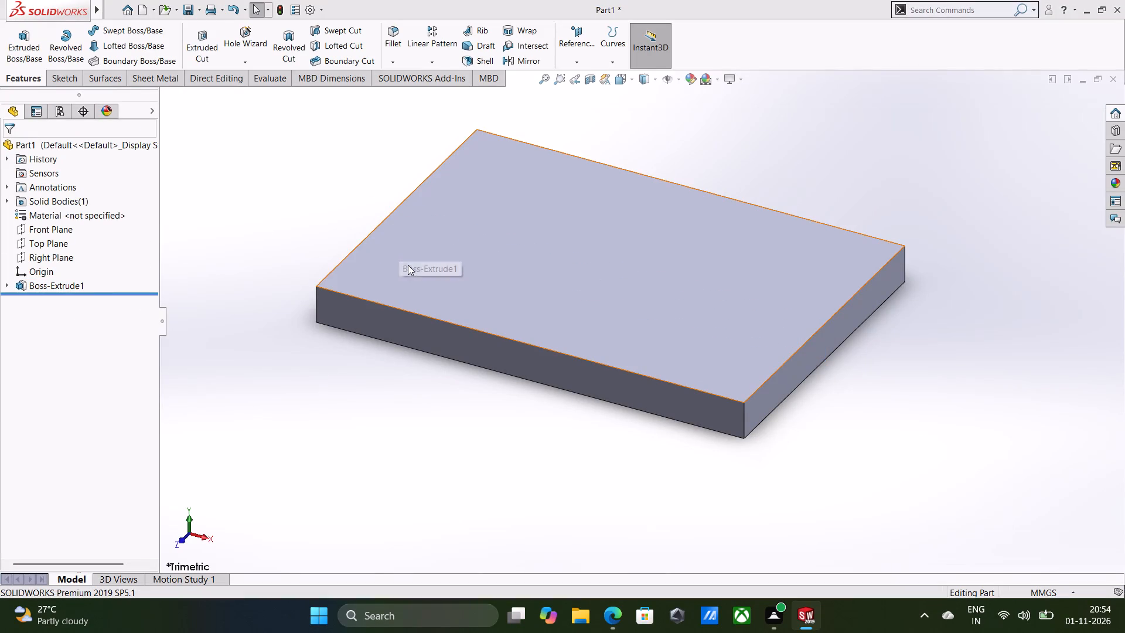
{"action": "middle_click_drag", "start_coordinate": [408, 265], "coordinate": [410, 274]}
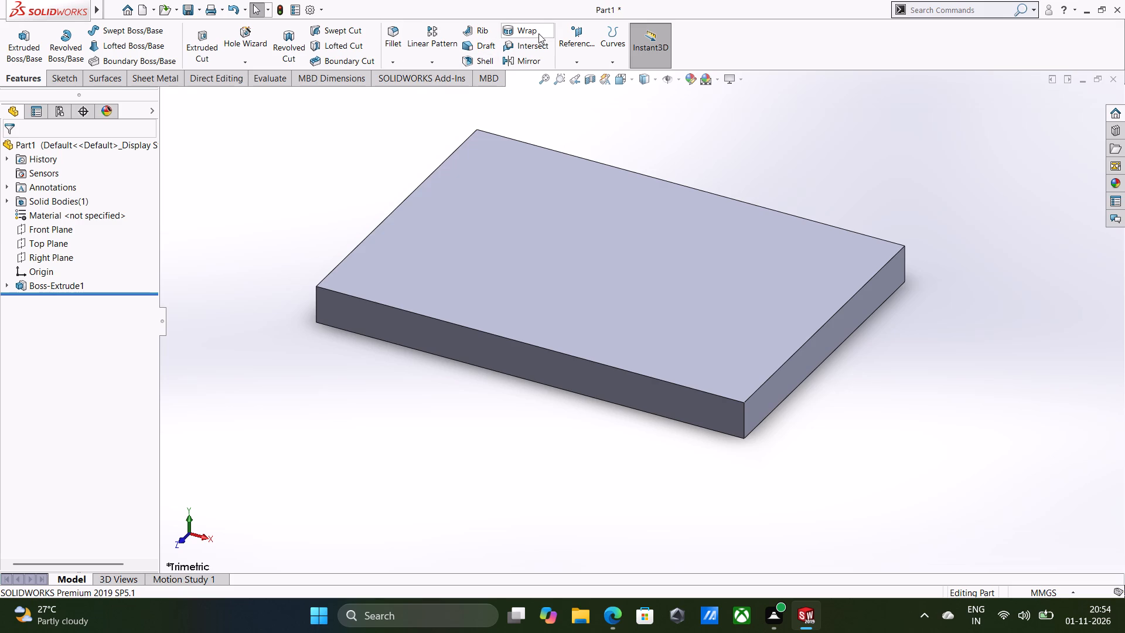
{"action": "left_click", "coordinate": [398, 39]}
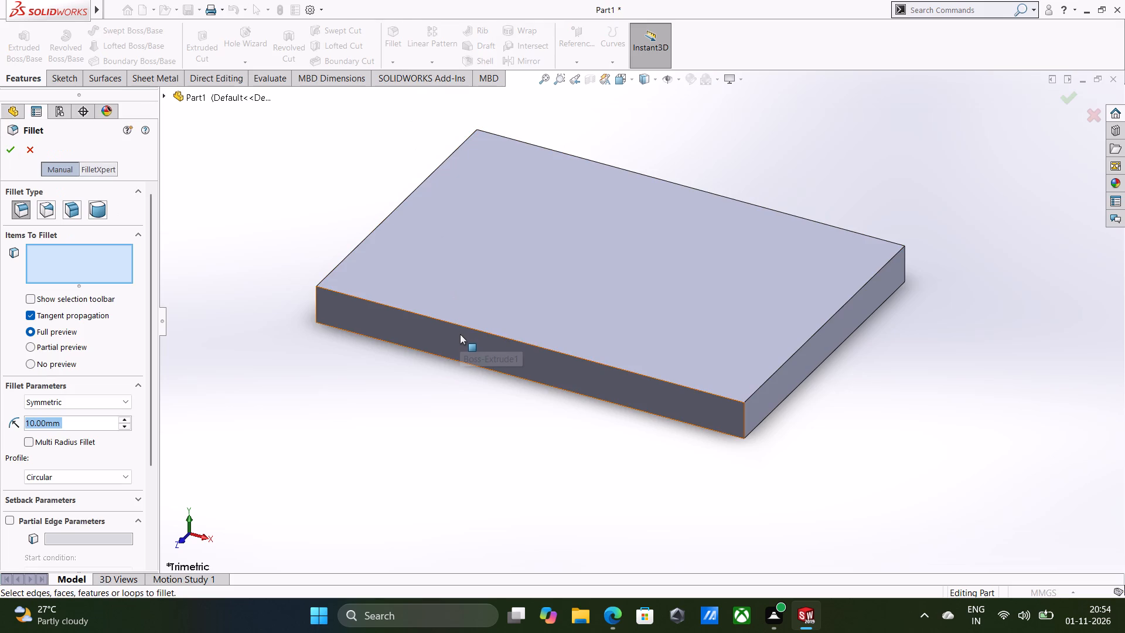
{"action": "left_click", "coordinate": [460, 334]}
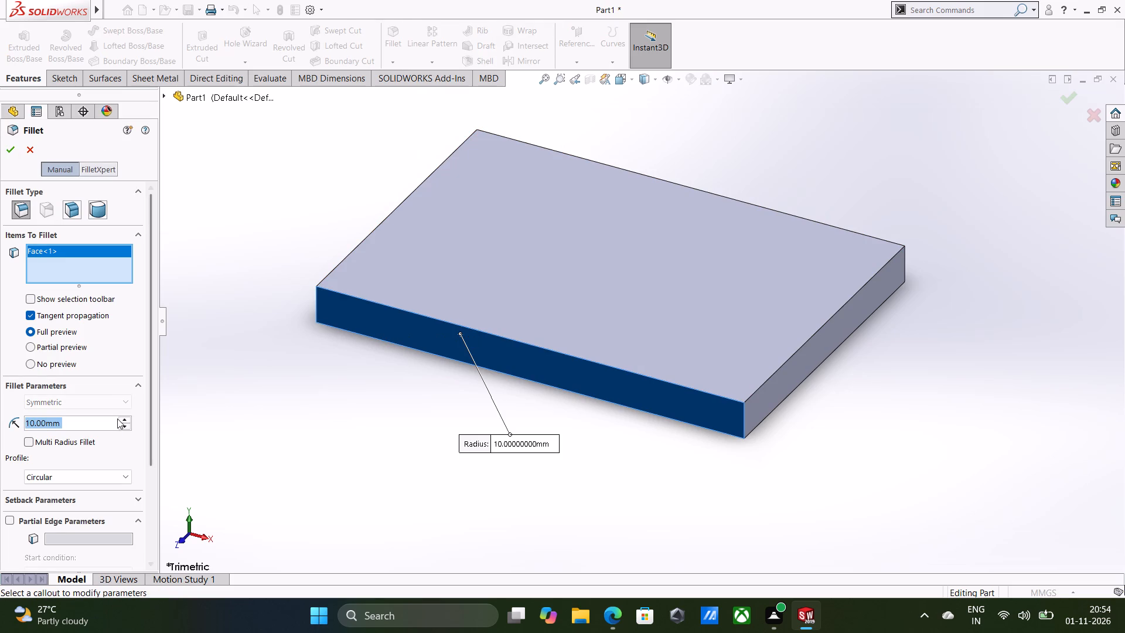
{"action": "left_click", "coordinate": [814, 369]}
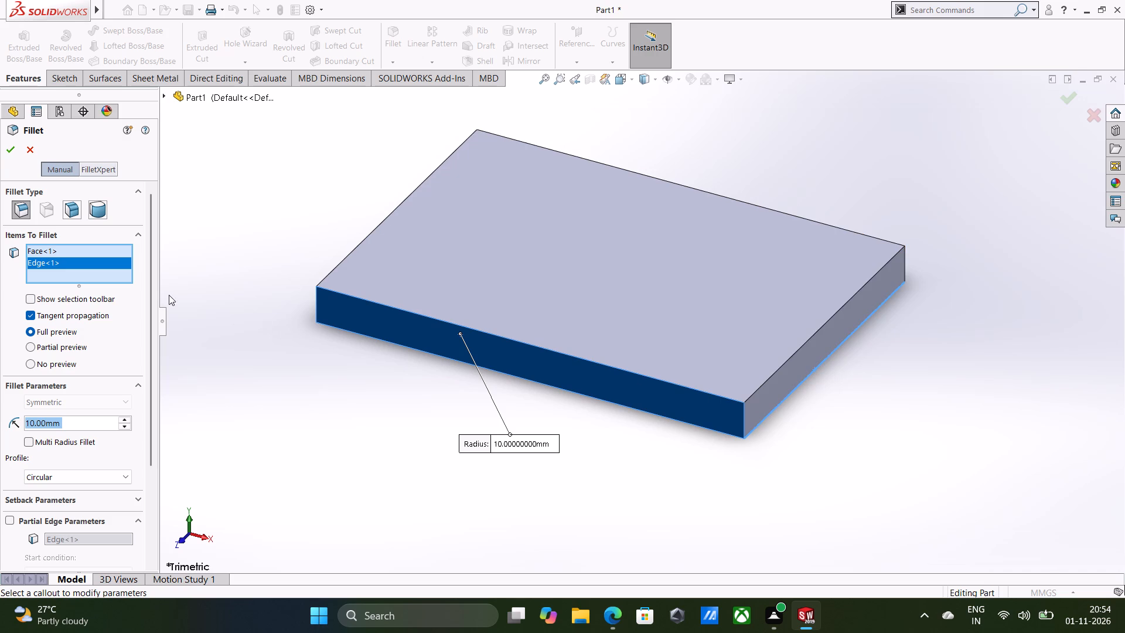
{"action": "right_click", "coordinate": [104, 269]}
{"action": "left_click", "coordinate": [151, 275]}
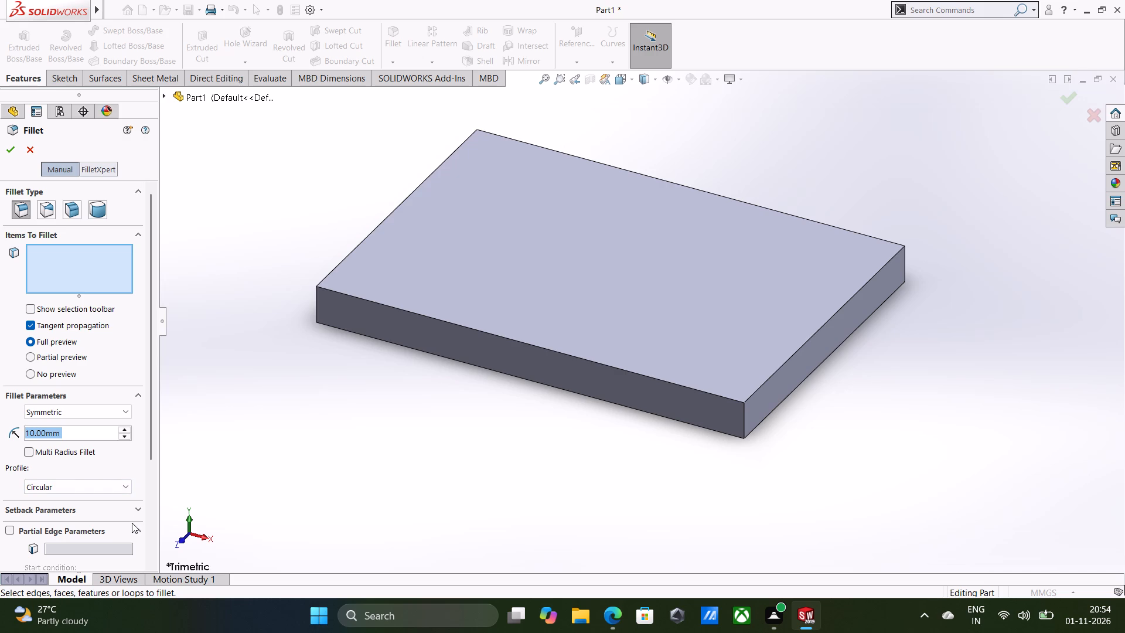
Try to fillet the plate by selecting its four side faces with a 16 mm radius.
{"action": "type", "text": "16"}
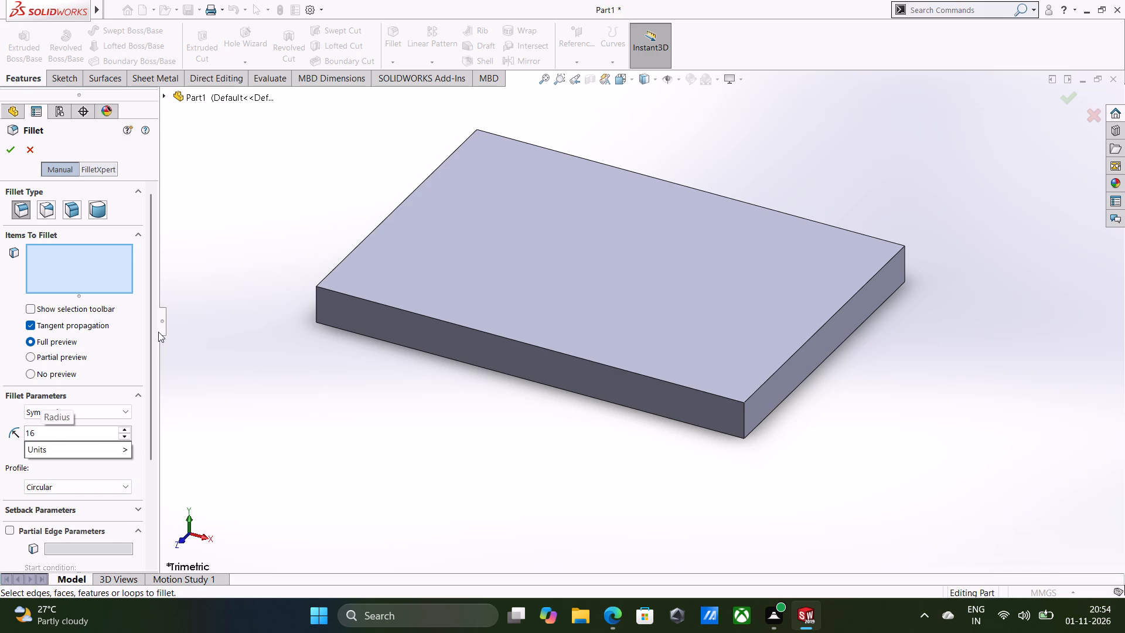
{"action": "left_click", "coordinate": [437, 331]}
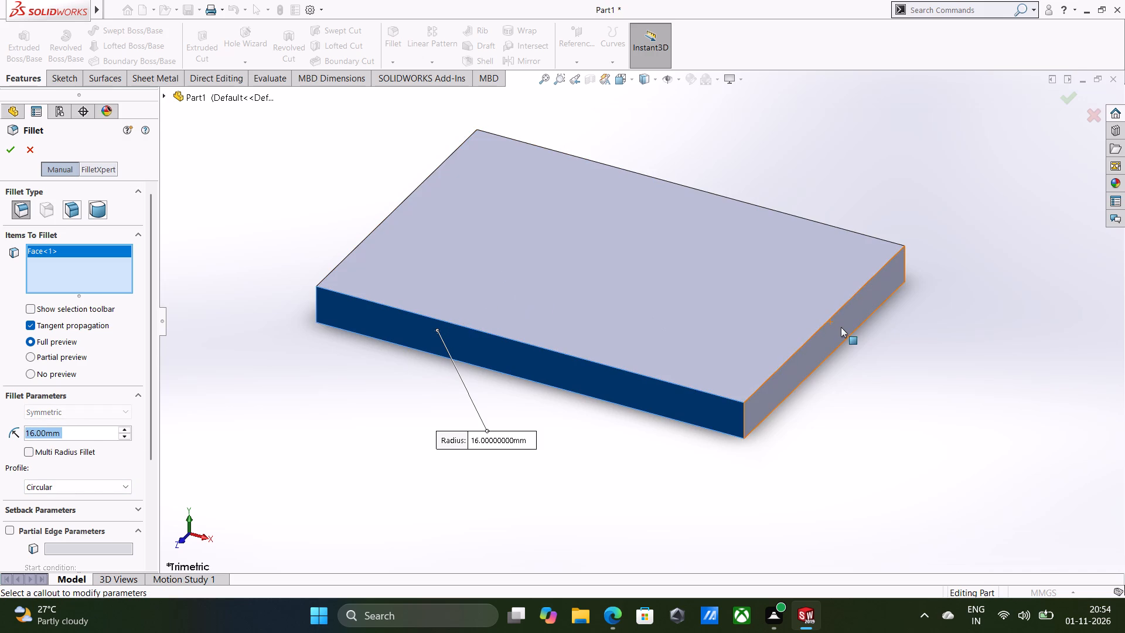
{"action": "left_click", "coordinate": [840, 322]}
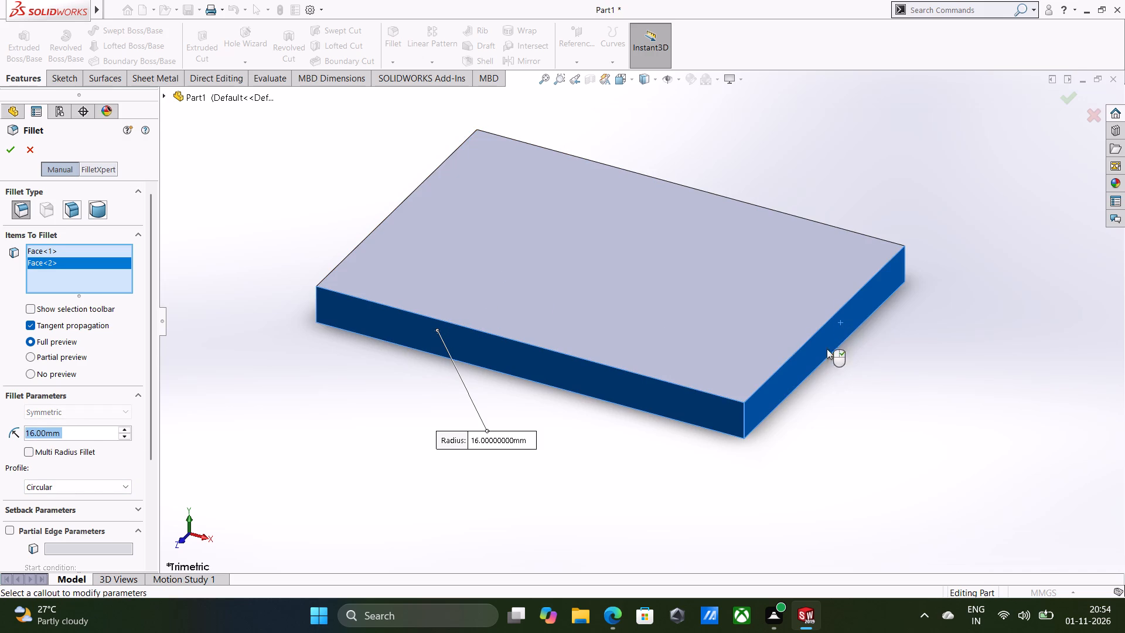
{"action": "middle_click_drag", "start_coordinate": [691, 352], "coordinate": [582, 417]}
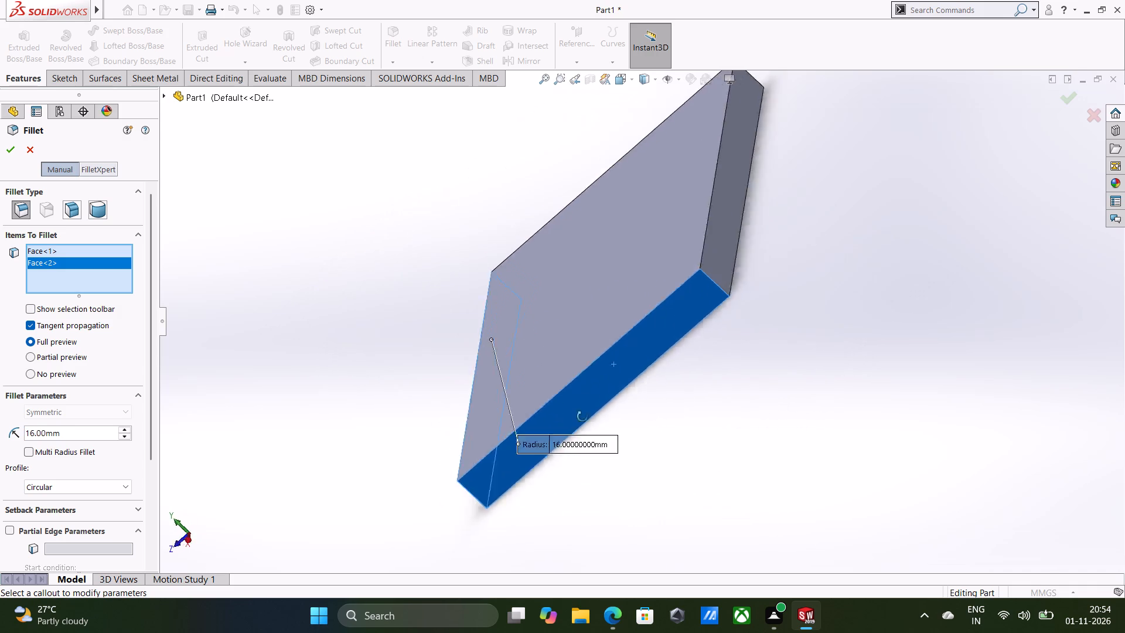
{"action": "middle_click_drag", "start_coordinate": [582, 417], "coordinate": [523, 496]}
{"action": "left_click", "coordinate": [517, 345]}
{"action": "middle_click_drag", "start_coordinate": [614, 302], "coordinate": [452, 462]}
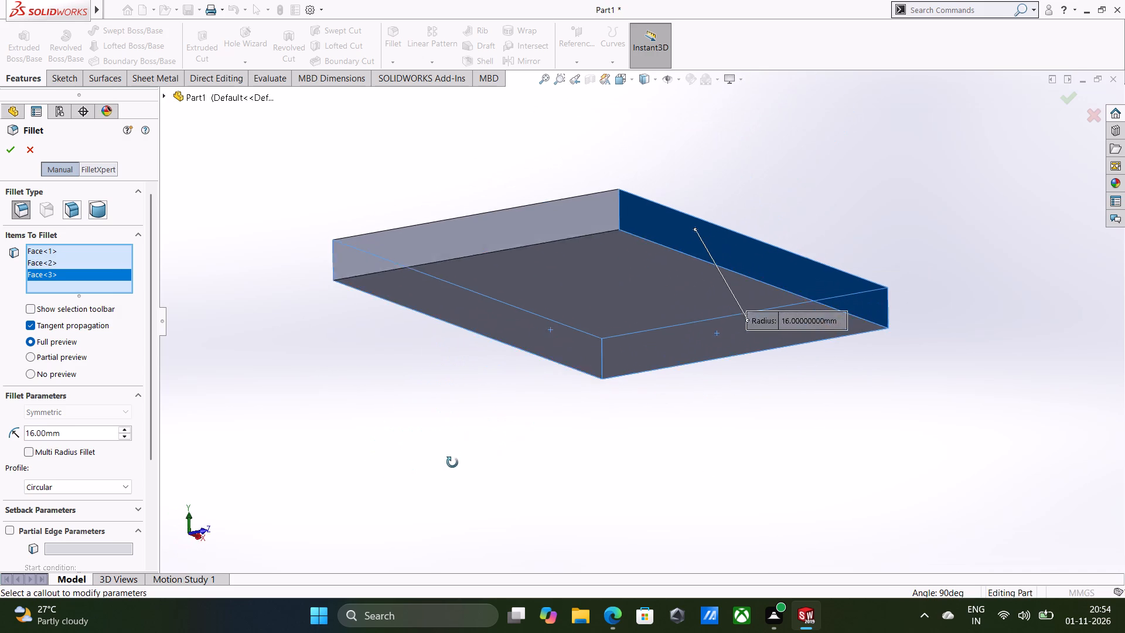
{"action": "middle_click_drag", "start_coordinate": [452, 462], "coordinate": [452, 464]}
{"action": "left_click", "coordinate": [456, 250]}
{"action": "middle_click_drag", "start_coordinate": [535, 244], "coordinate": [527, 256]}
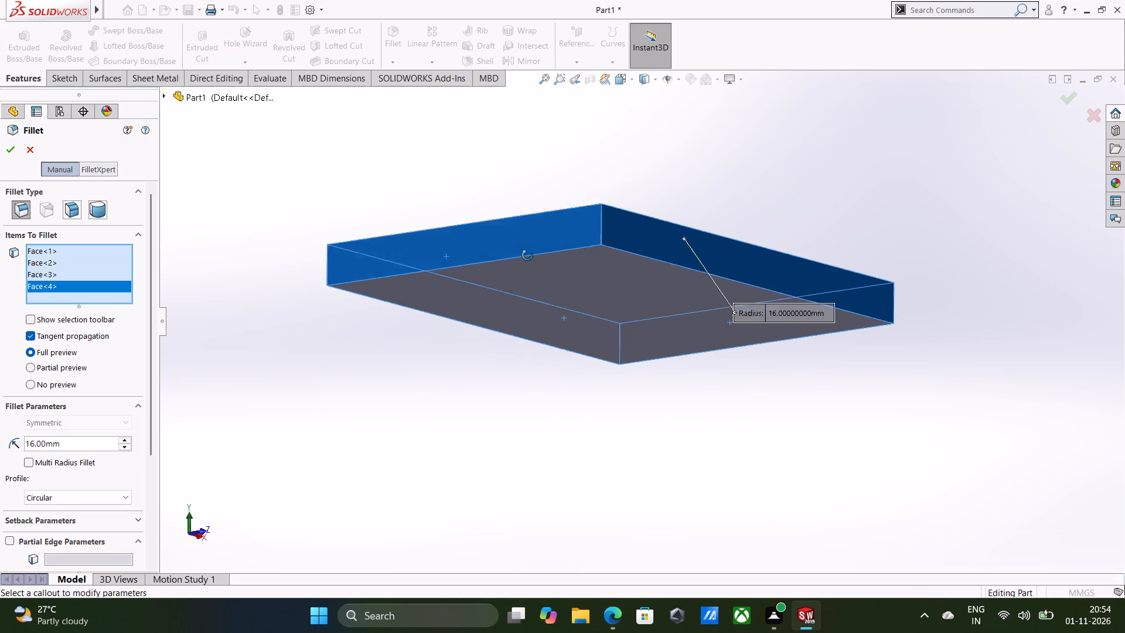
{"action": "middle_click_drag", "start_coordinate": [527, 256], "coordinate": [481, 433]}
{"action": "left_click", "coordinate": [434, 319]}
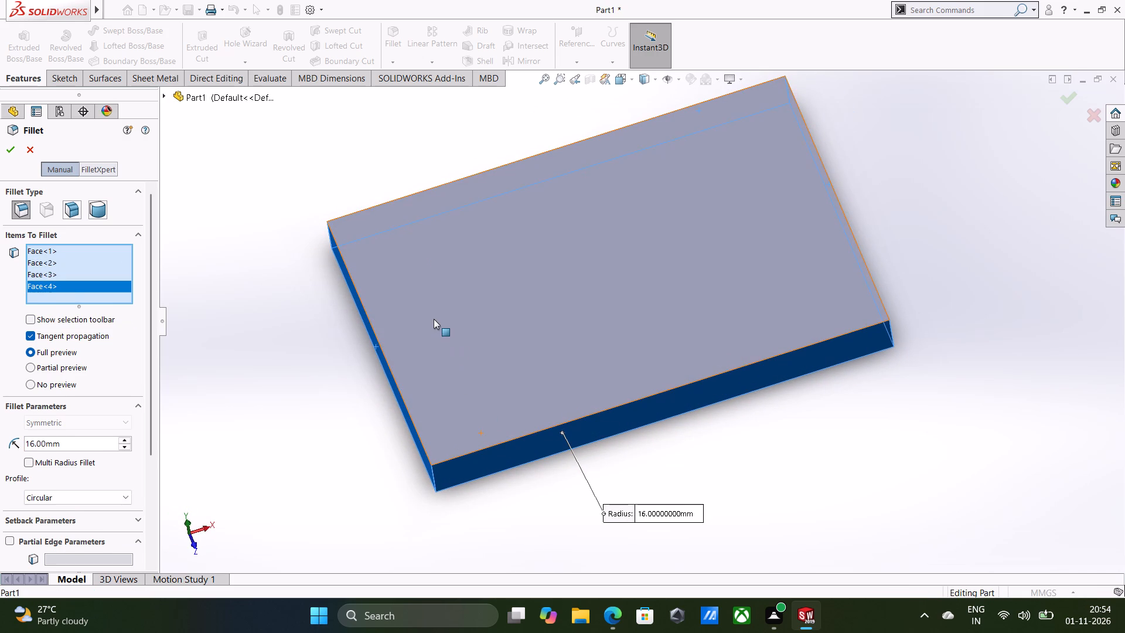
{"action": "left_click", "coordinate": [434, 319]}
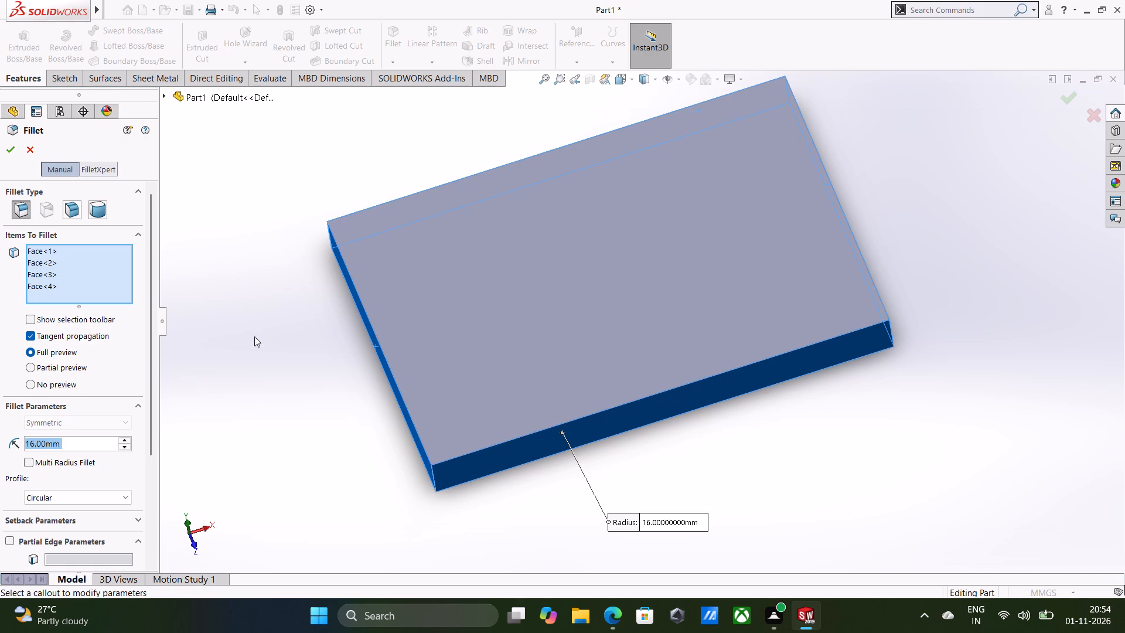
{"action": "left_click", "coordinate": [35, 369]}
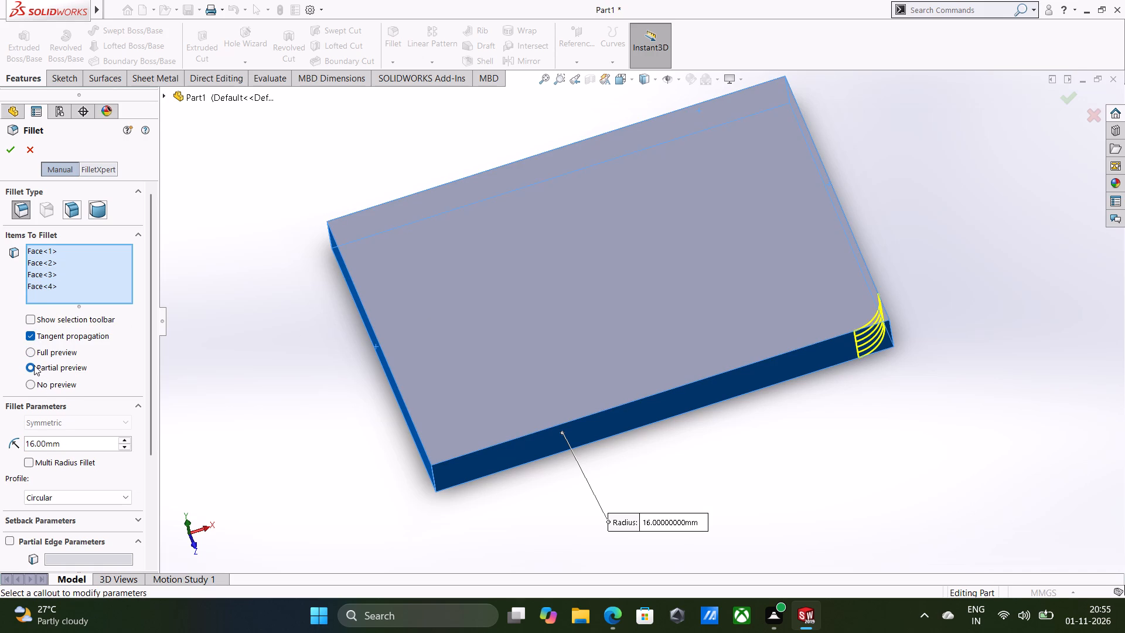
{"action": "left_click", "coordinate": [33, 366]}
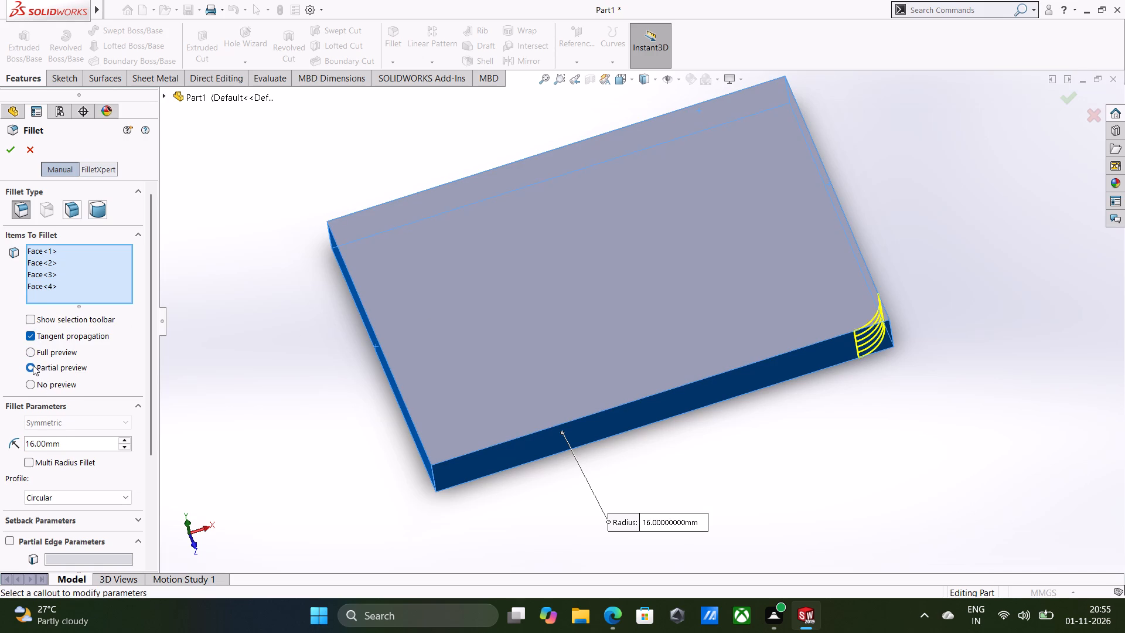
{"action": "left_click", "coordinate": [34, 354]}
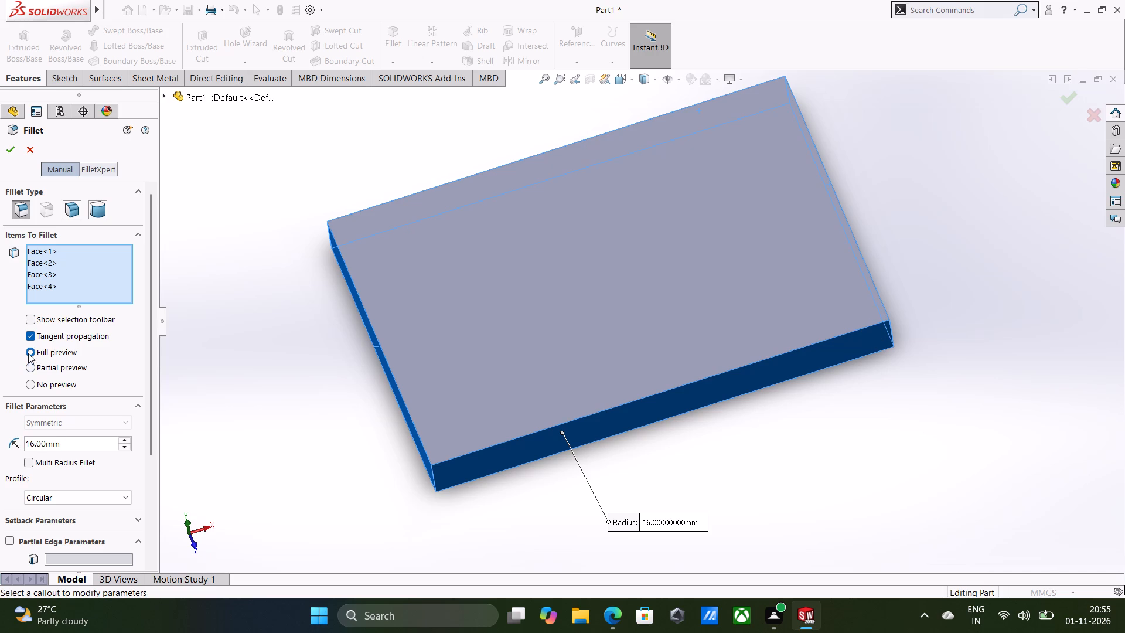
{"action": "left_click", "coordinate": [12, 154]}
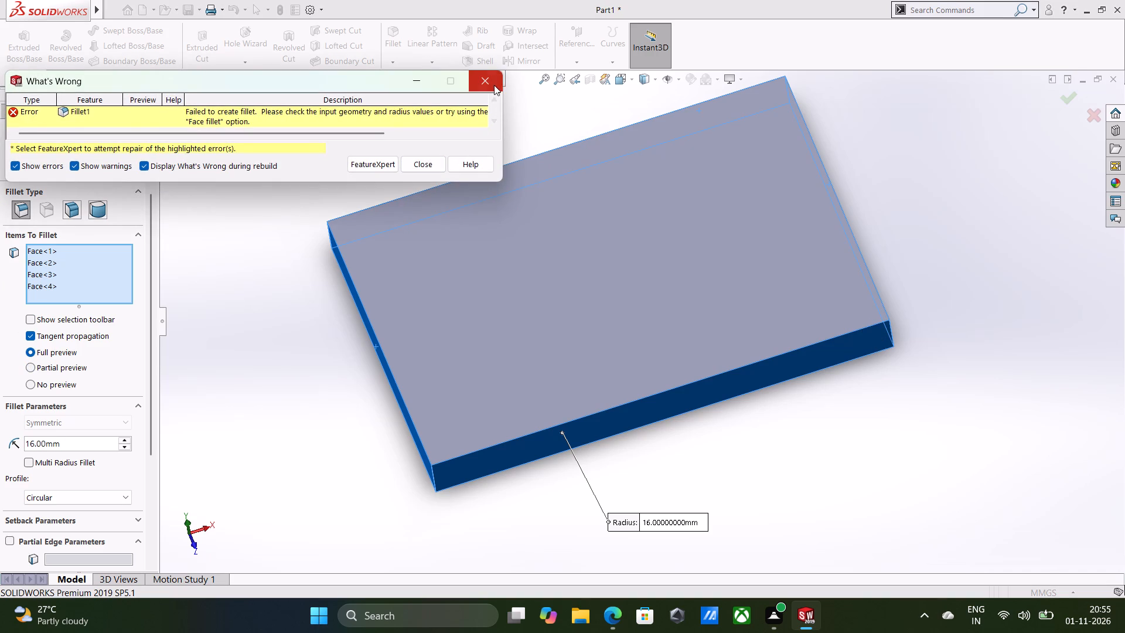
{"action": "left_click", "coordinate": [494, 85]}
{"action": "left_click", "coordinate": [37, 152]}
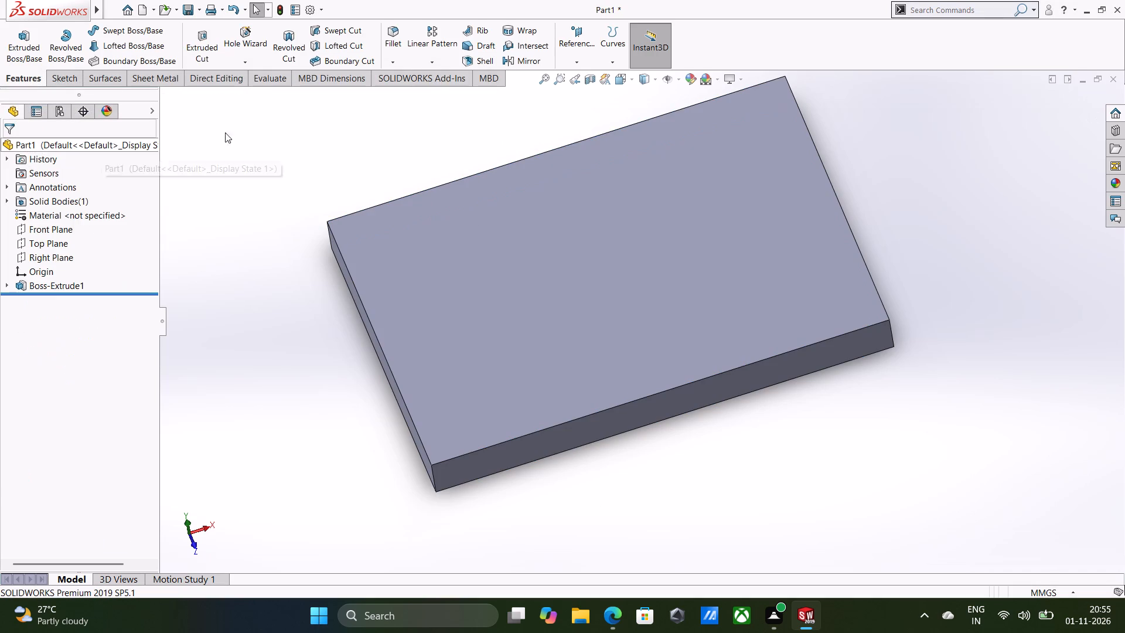
Fillet the plate's four short vertical corner edges with a symmetric 16 mm radius.
{"action": "left_click", "coordinate": [385, 43]}
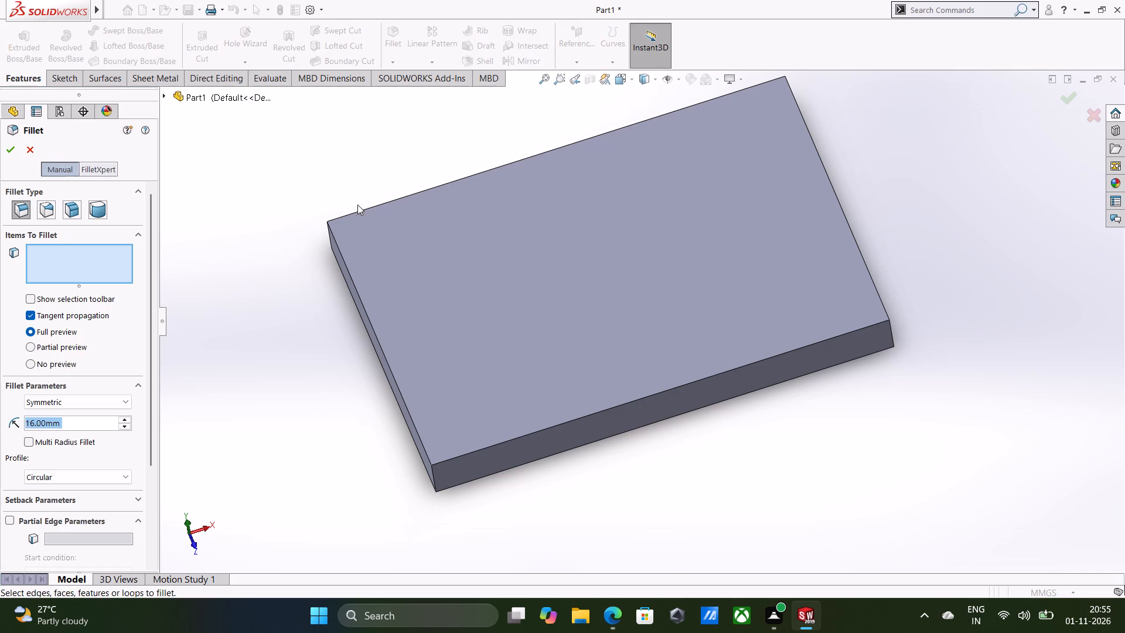
{"action": "left_click", "coordinate": [434, 474]}
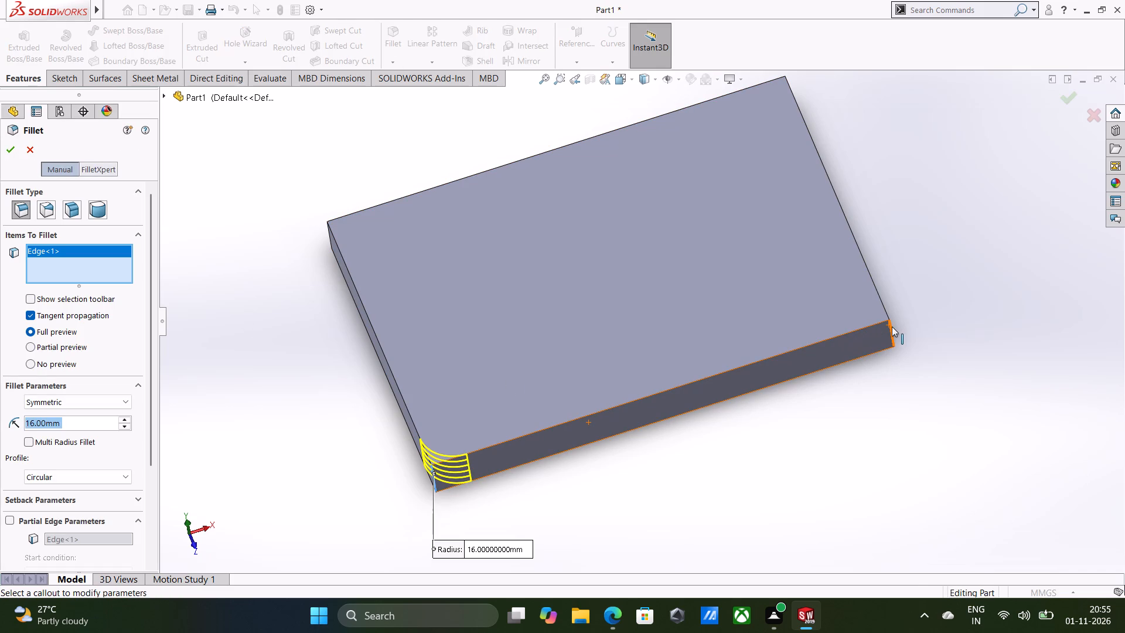
{"action": "left_click", "coordinate": [892, 329]}
{"action": "middle_click_drag", "start_coordinate": [900, 264], "coordinate": [727, 456]}
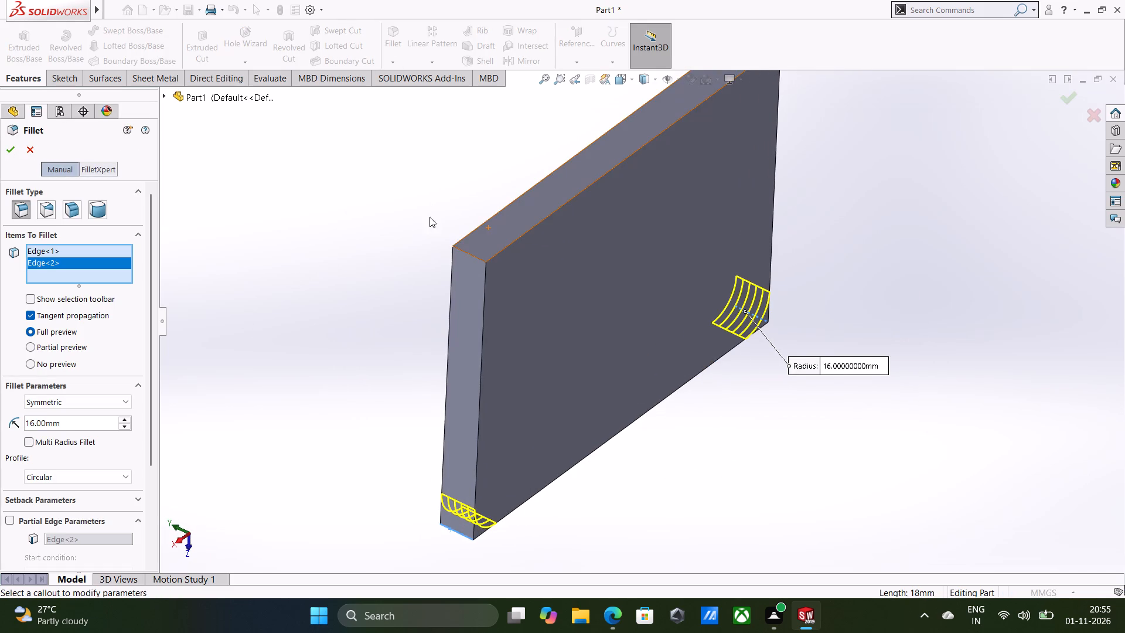
{"action": "left_click", "coordinate": [473, 256]}
{"action": "middle_click_drag", "start_coordinate": [597, 217], "coordinate": [541, 427]}
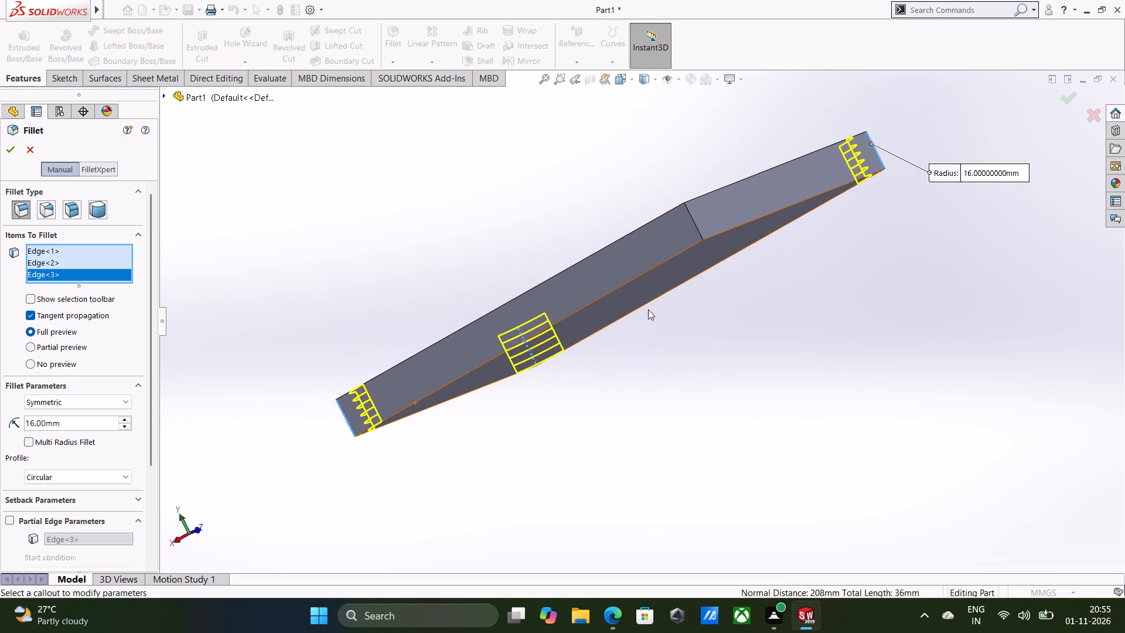
{"action": "left_click", "coordinate": [696, 223]}
{"action": "middle_click_drag", "start_coordinate": [746, 233], "coordinate": [790, 369]}
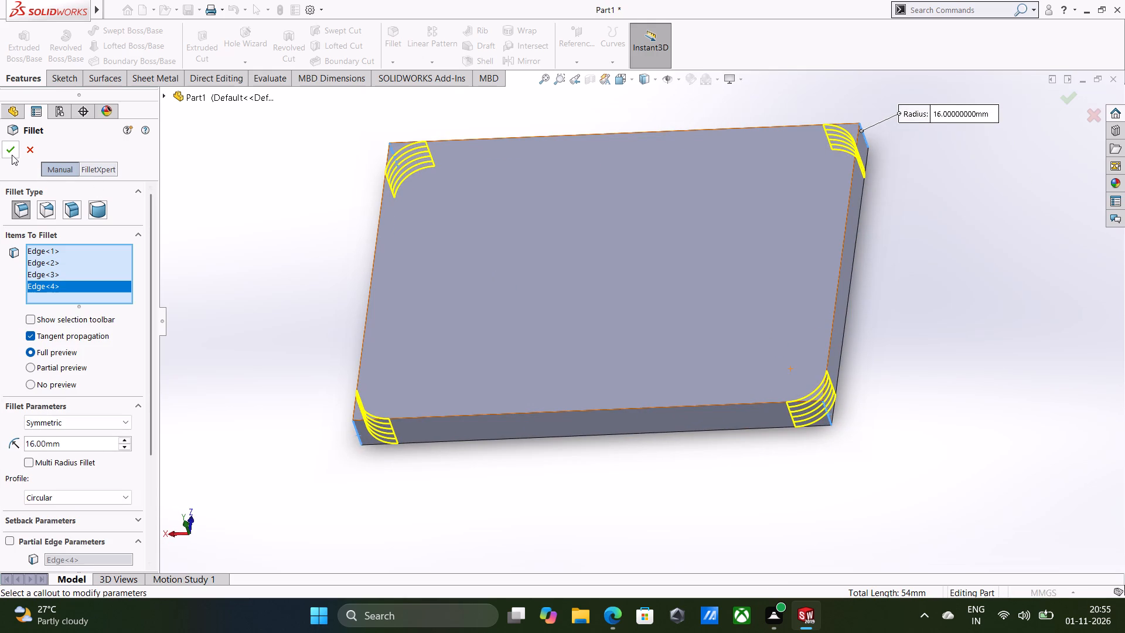
{"action": "left_click", "coordinate": [12, 155]}
{"action": "left_click", "coordinate": [347, 220]}
Open a sketch on the plate's flat long side face at the +Z end and view it face-on.
{"action": "middle_click_drag", "start_coordinate": [529, 253], "coordinate": [553, 315]}
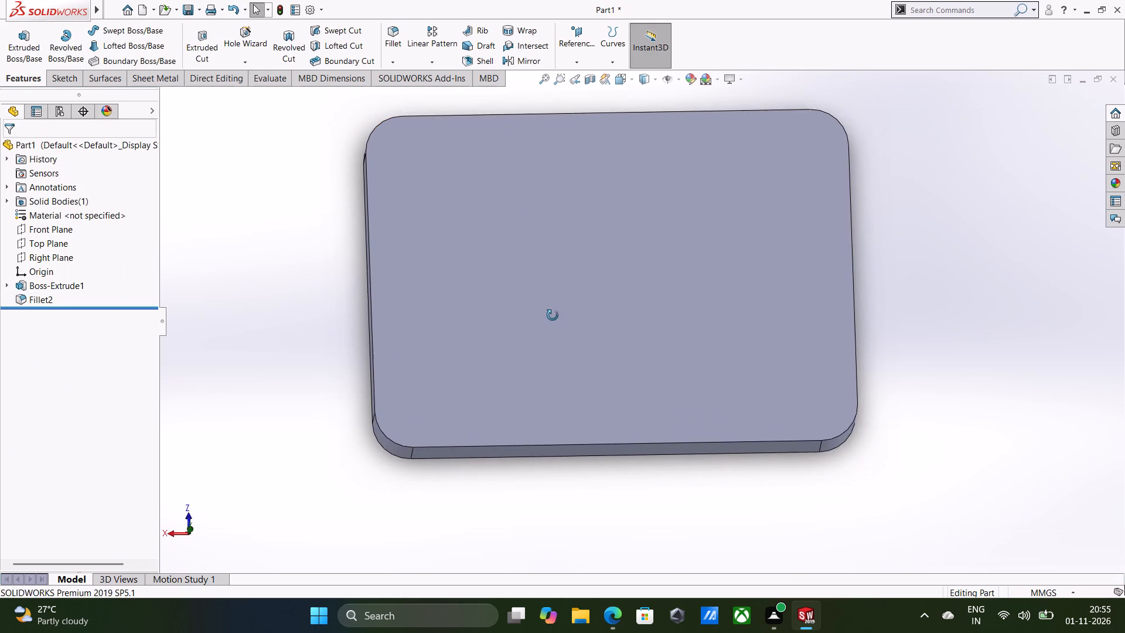
{"action": "middle_click_drag", "start_coordinate": [553, 315], "coordinate": [558, 241]}
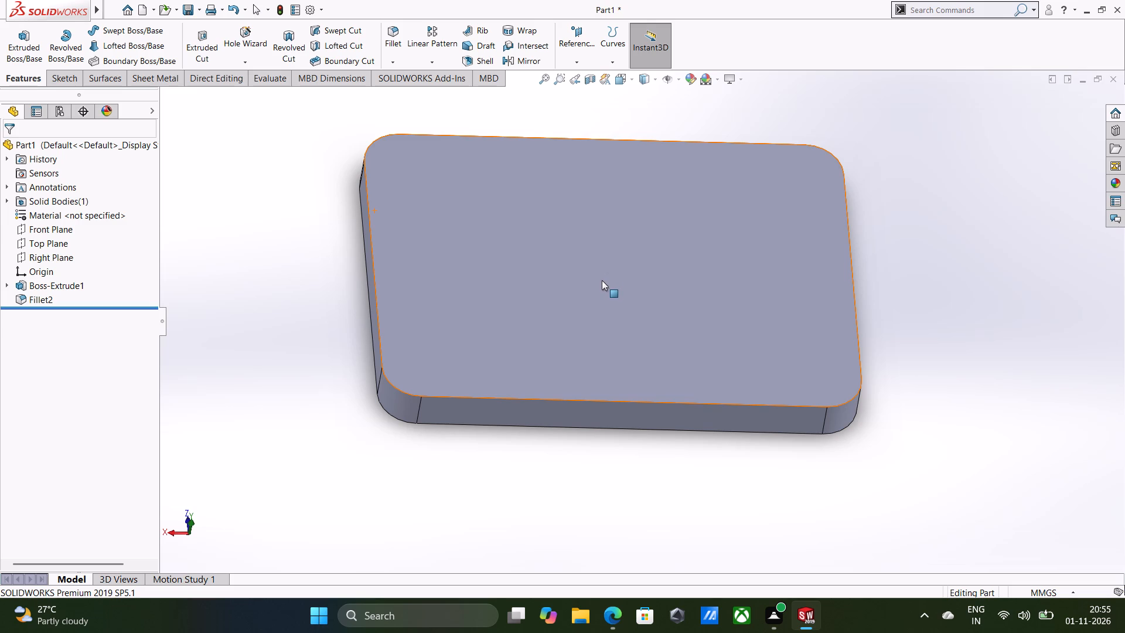
{"action": "left_click", "coordinate": [632, 78]}
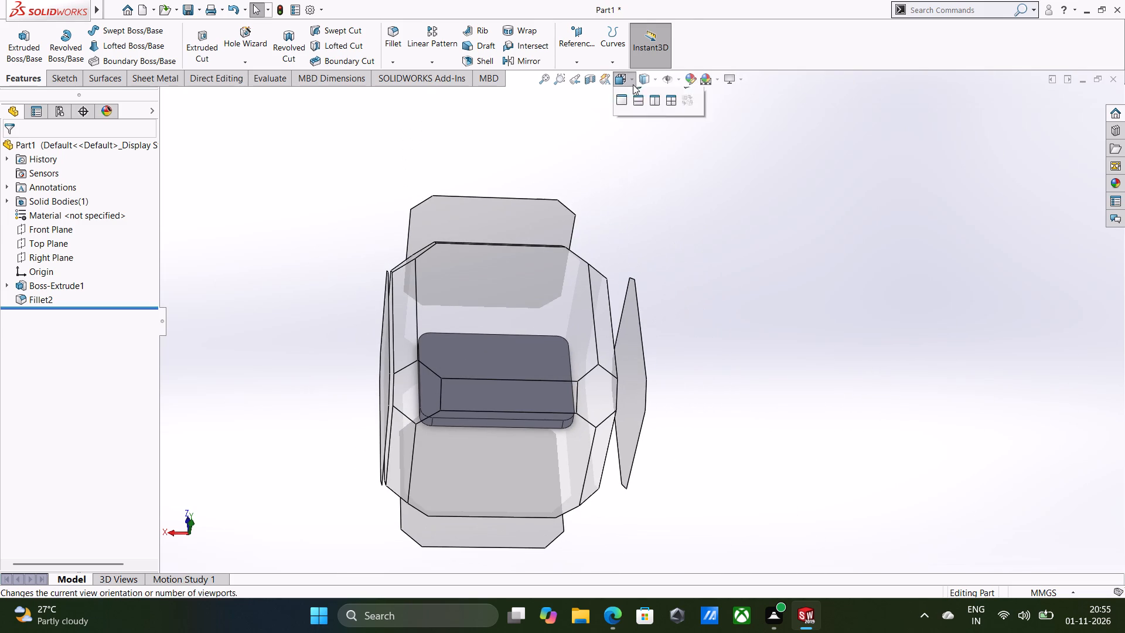
{"action": "left_click", "coordinate": [683, 113]}
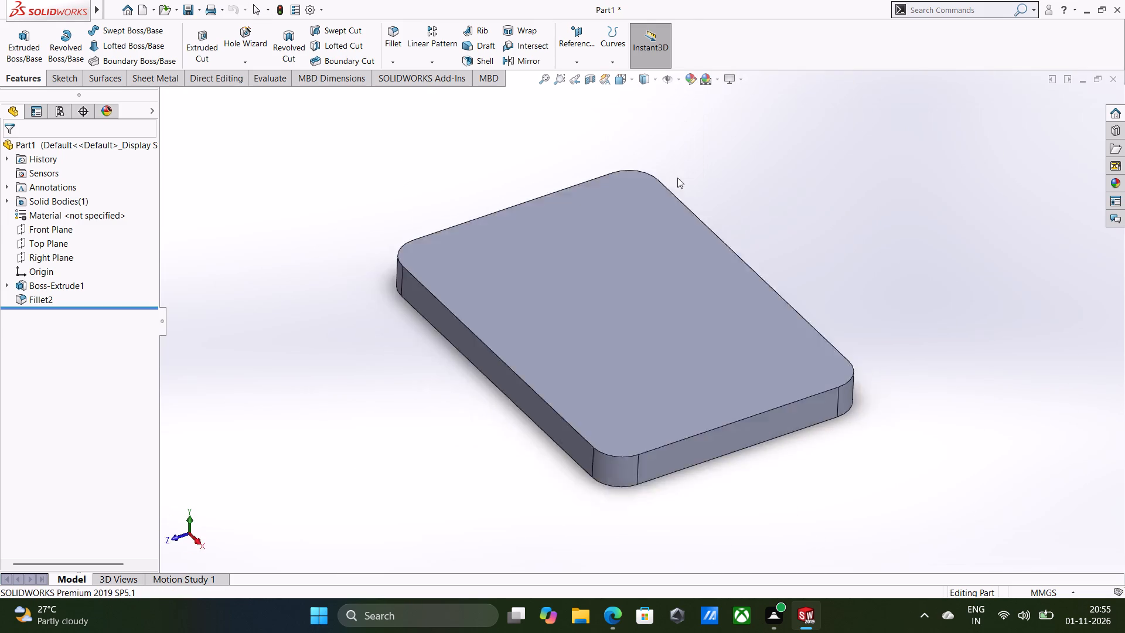
{"action": "left_click", "coordinate": [846, 184]}
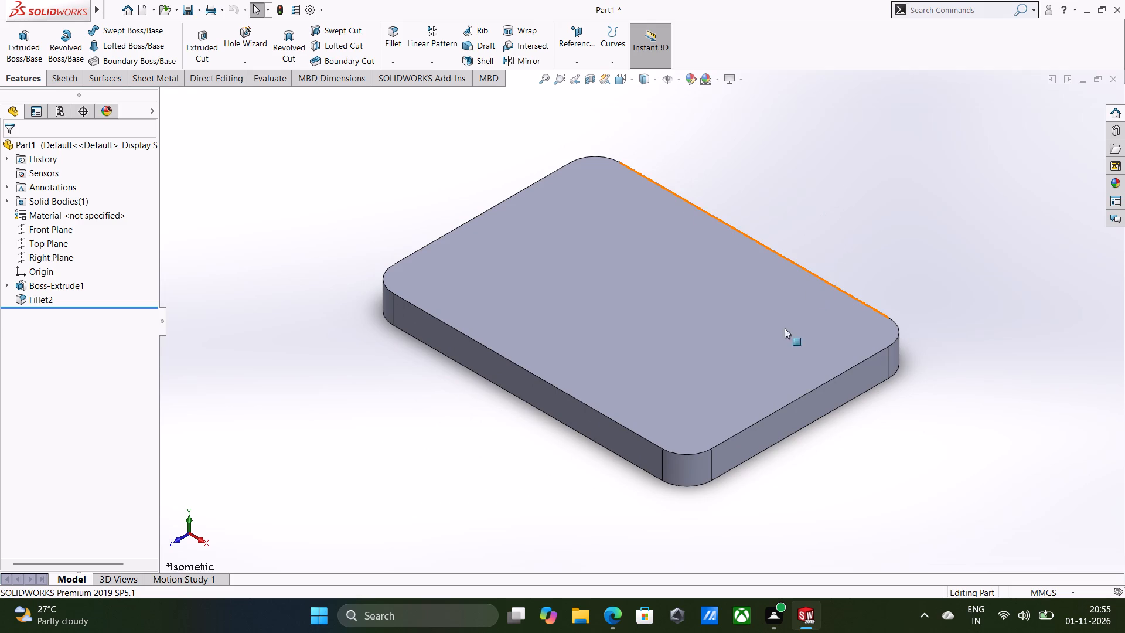
{"action": "middle_click_drag", "start_coordinate": [778, 379], "coordinate": [792, 358]}
{"action": "middle_click_drag", "start_coordinate": [809, 355], "coordinate": [822, 351]}
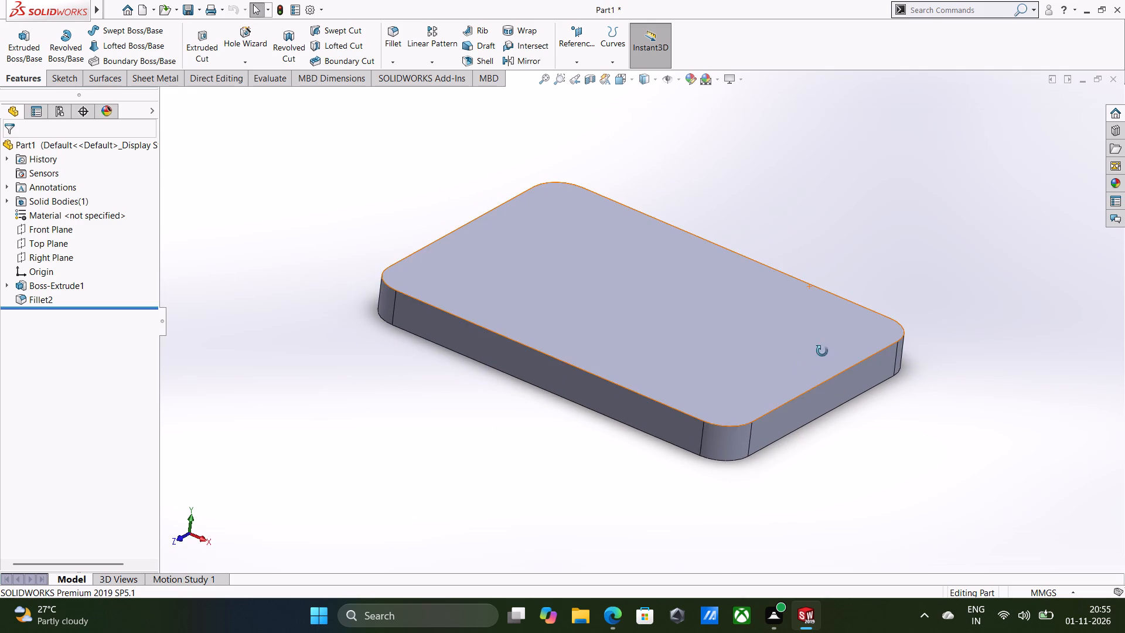
{"action": "middle_click_drag", "start_coordinate": [822, 351], "coordinate": [845, 350]}
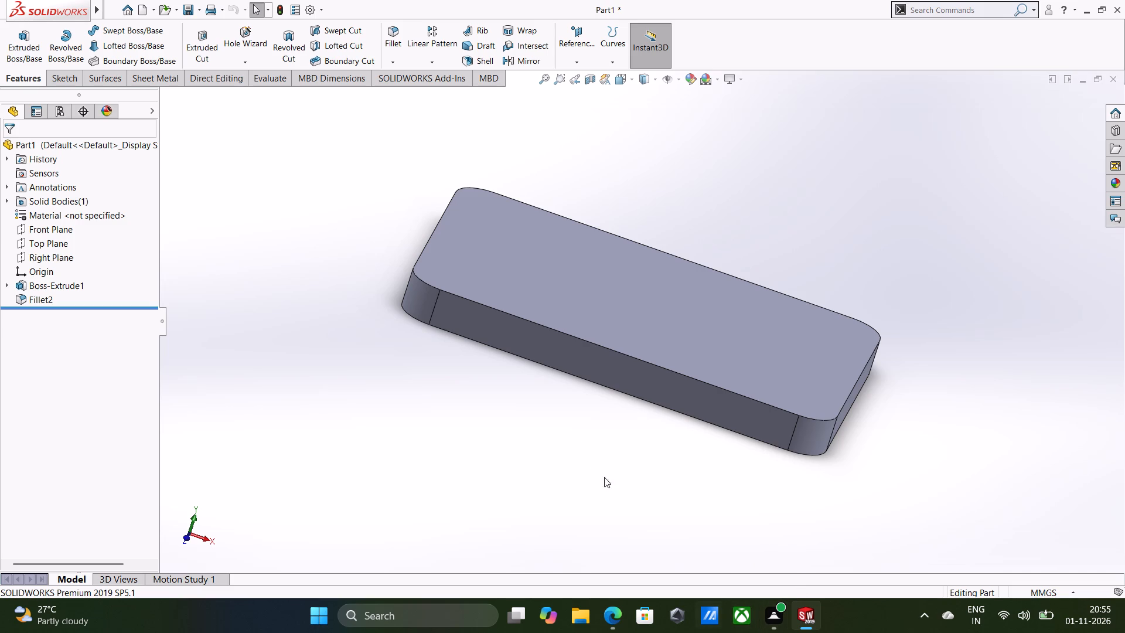
{"action": "left_click", "coordinate": [549, 344]}
{"action": "left_click", "coordinate": [595, 314]}
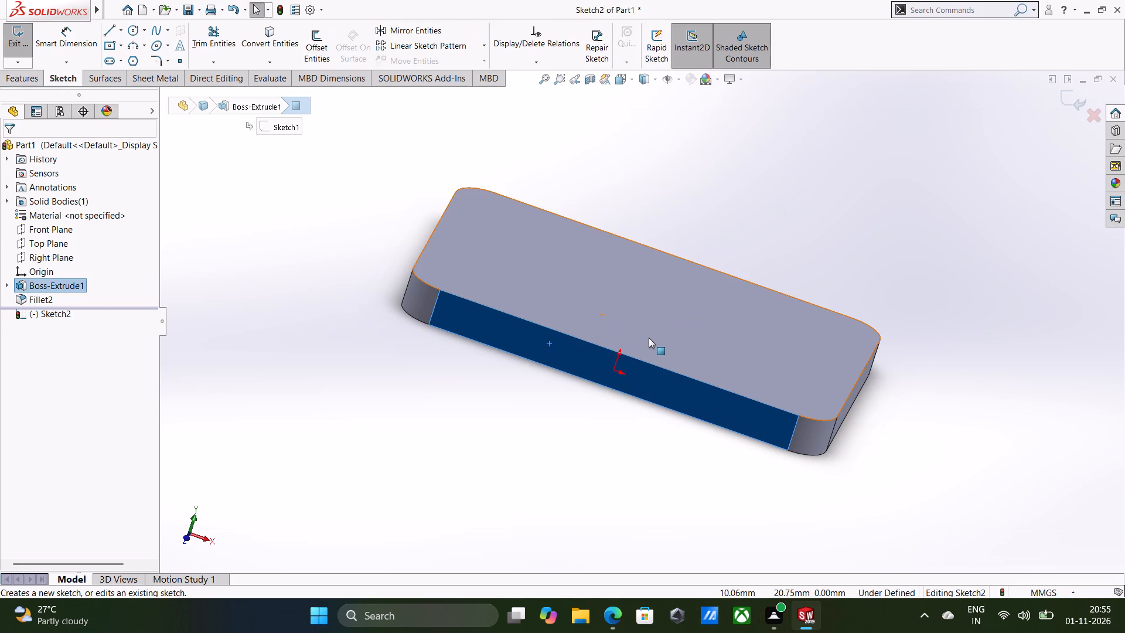
{"action": "left_click", "coordinate": [621, 83]}
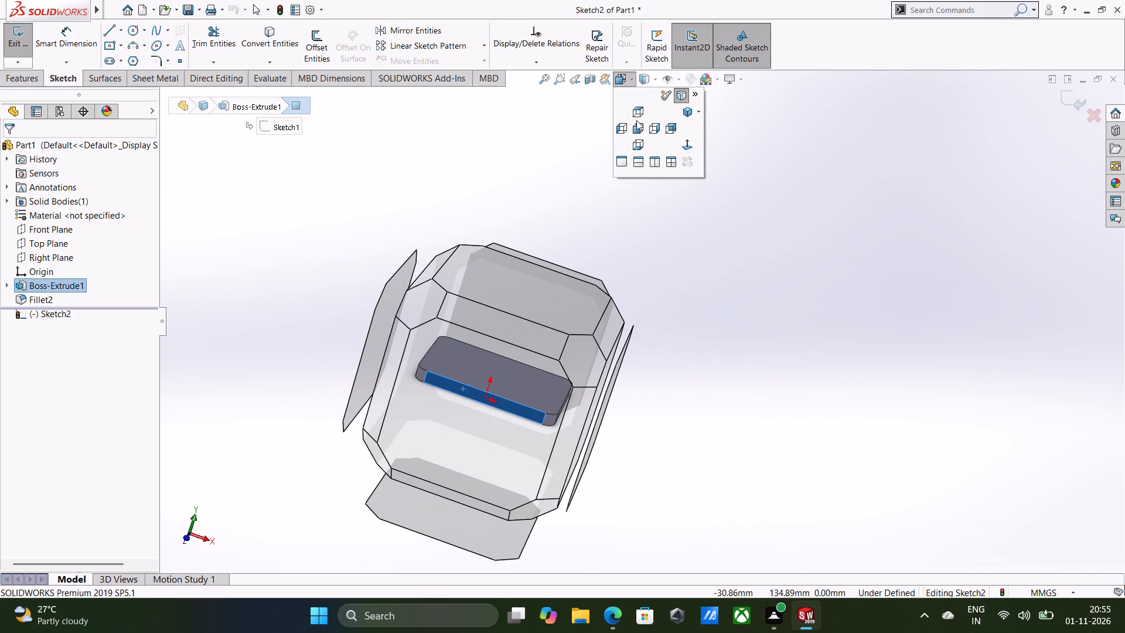
{"action": "left_click", "coordinate": [640, 130]}
{"action": "left_click", "coordinate": [656, 167]}
{"action": "middle_click", "coordinate": [697, 205]}
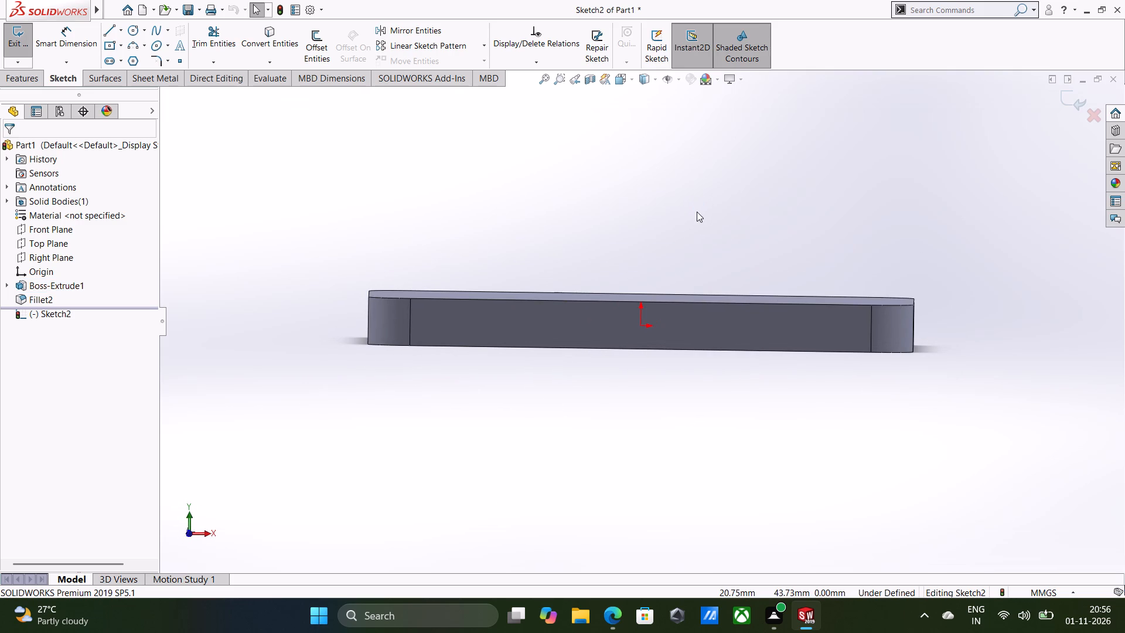
{"action": "key", "text": "ctrl+8"}
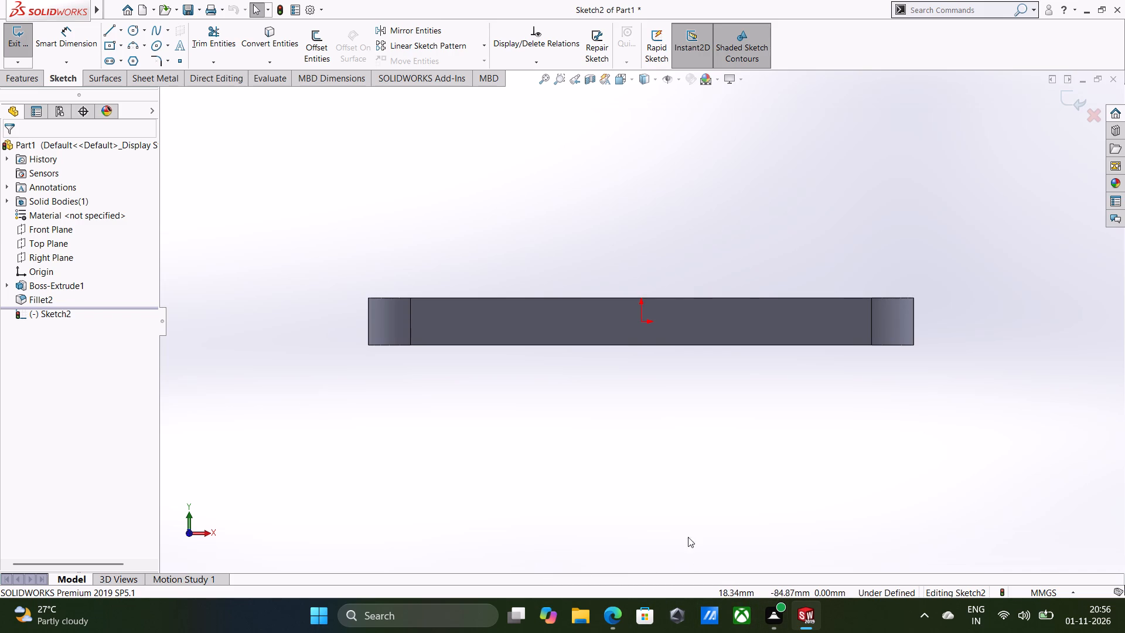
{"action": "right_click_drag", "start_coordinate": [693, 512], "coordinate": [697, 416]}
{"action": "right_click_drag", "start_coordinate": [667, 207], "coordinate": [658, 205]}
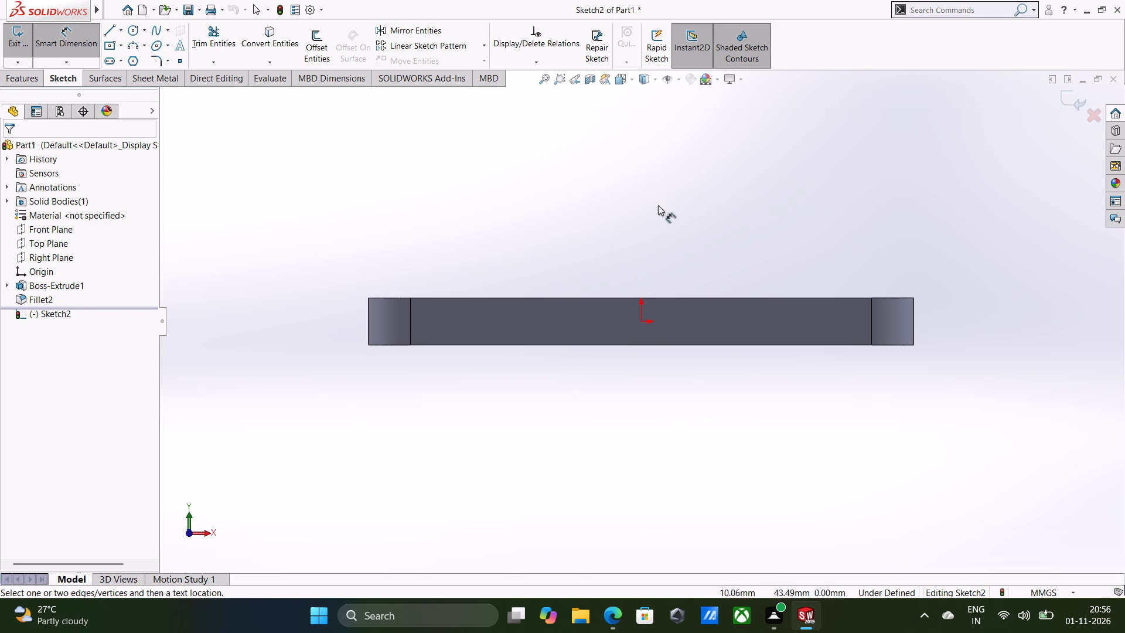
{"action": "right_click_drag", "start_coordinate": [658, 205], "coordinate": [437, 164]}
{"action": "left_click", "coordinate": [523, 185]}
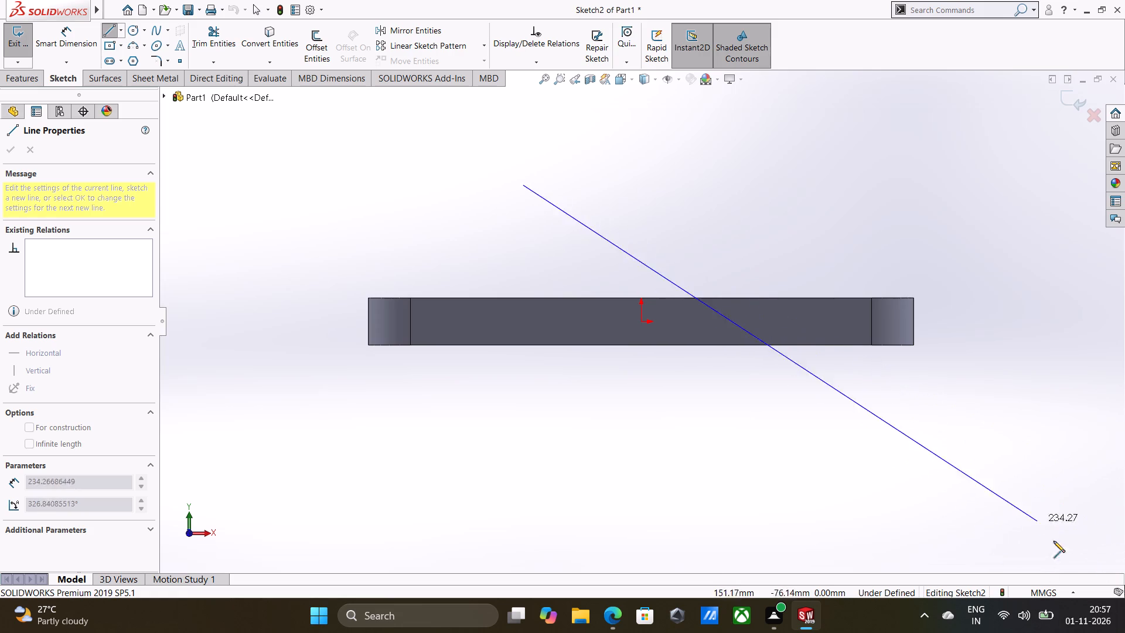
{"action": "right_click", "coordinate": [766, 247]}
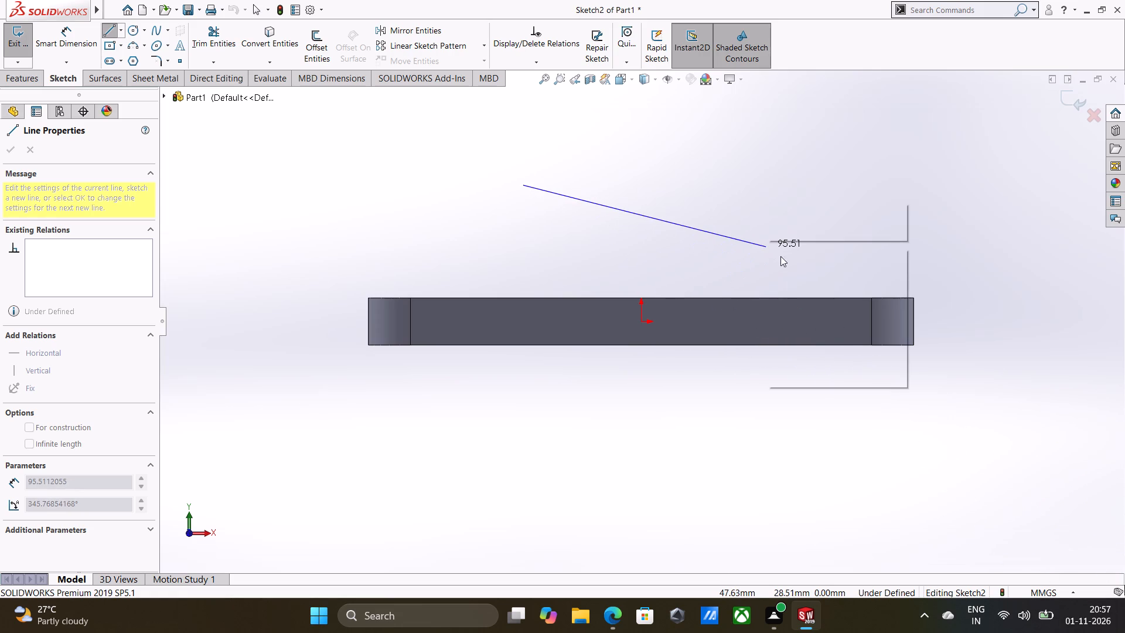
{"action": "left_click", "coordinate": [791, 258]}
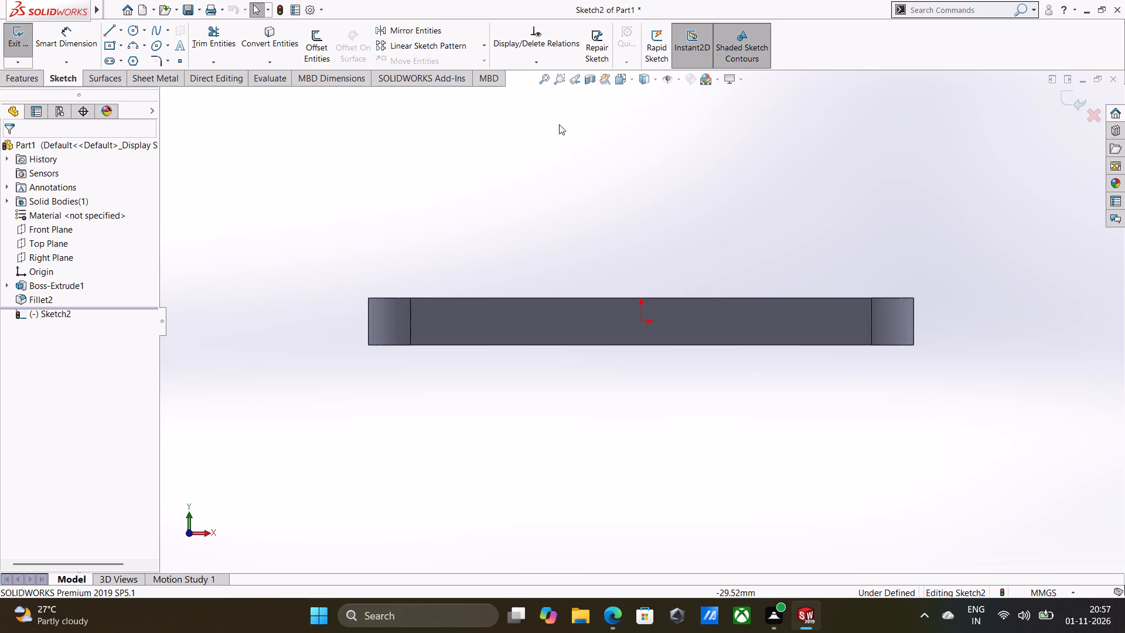
Sketch a circle of about 34.5 mm radius centred vertically above the origin, about 45.5 mm up.
{"action": "right_click_drag", "start_coordinate": [603, 217], "coordinate": [773, 202]}
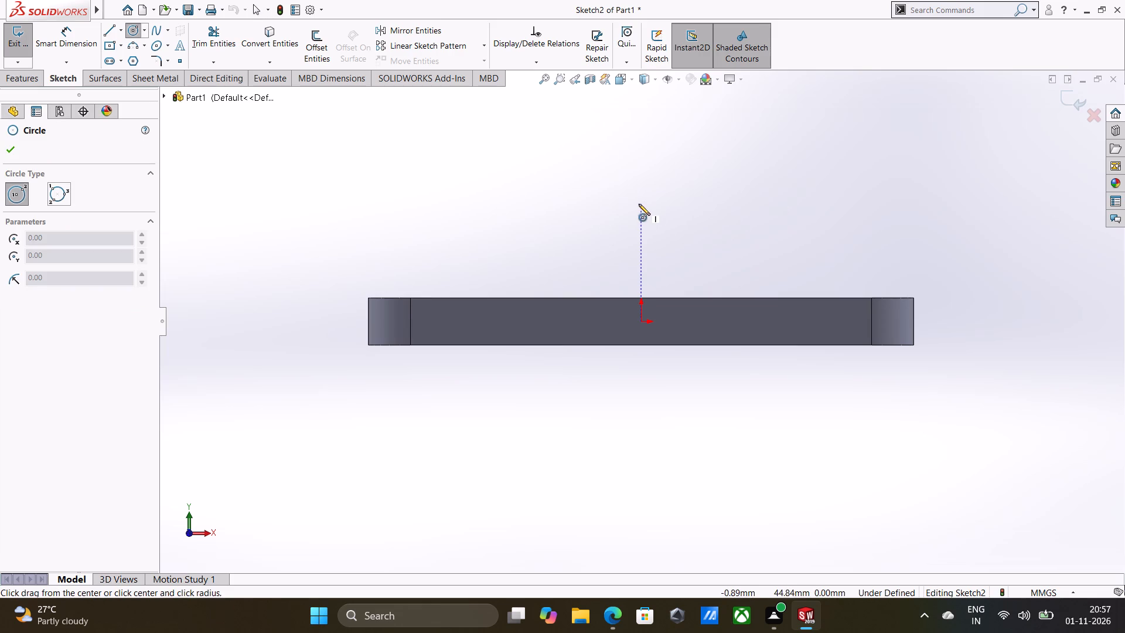
{"action": "left_click", "coordinate": [639, 202]}
{"action": "left_click", "coordinate": [705, 266]}
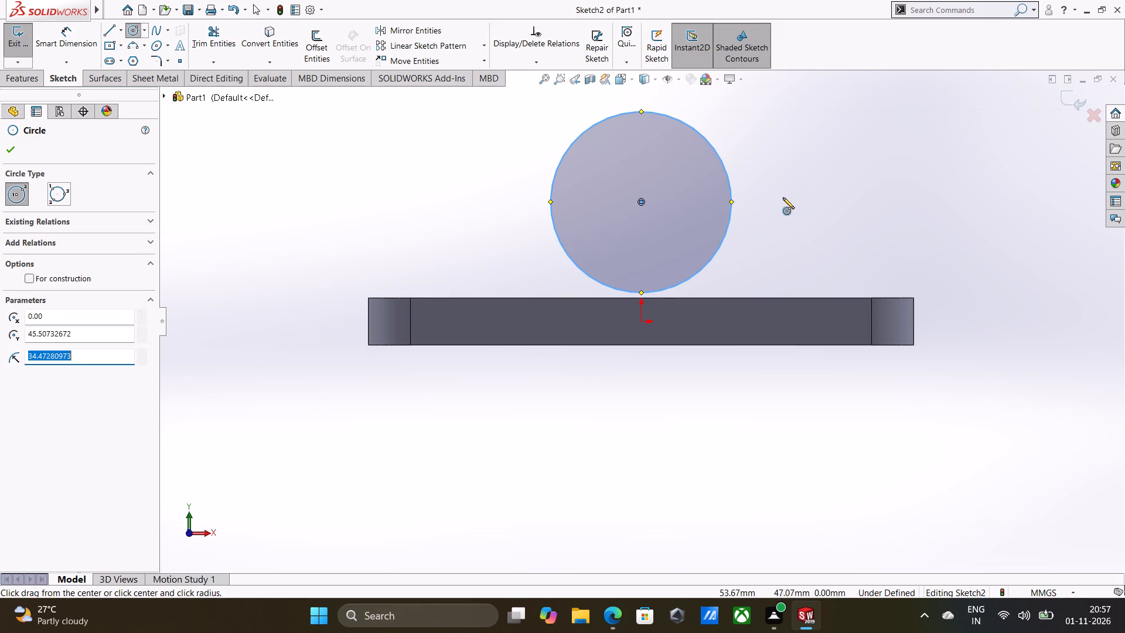
Dimension the circle's diameter to 80 mm.
{"action": "right_click_drag", "start_coordinate": [789, 190], "coordinate": [802, 123]}
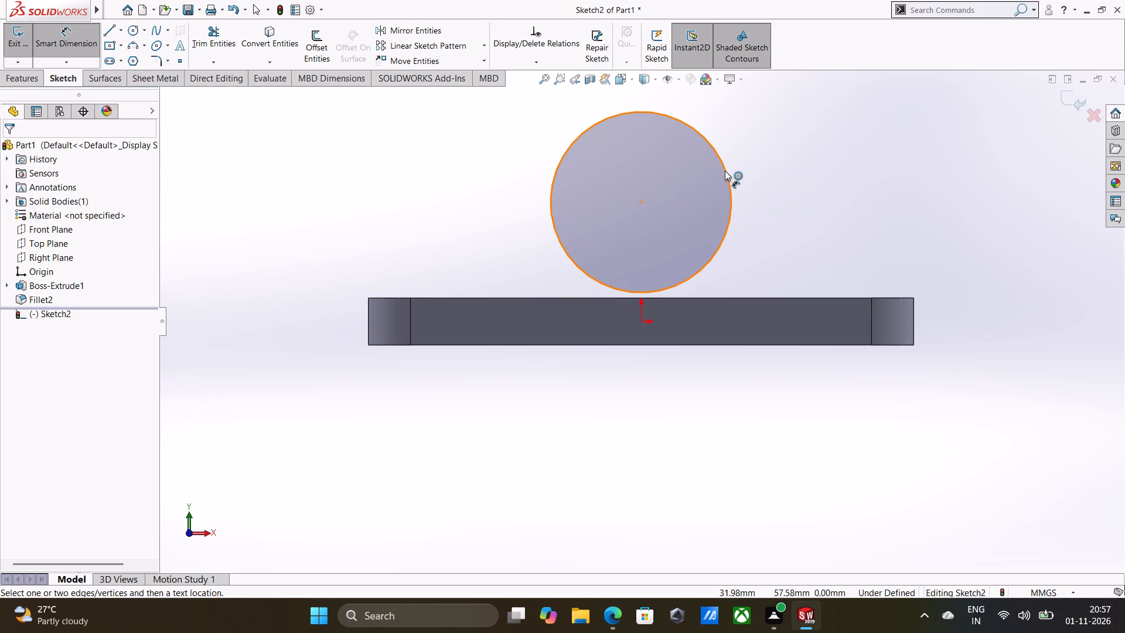
{"action": "left_click", "coordinate": [725, 171]}
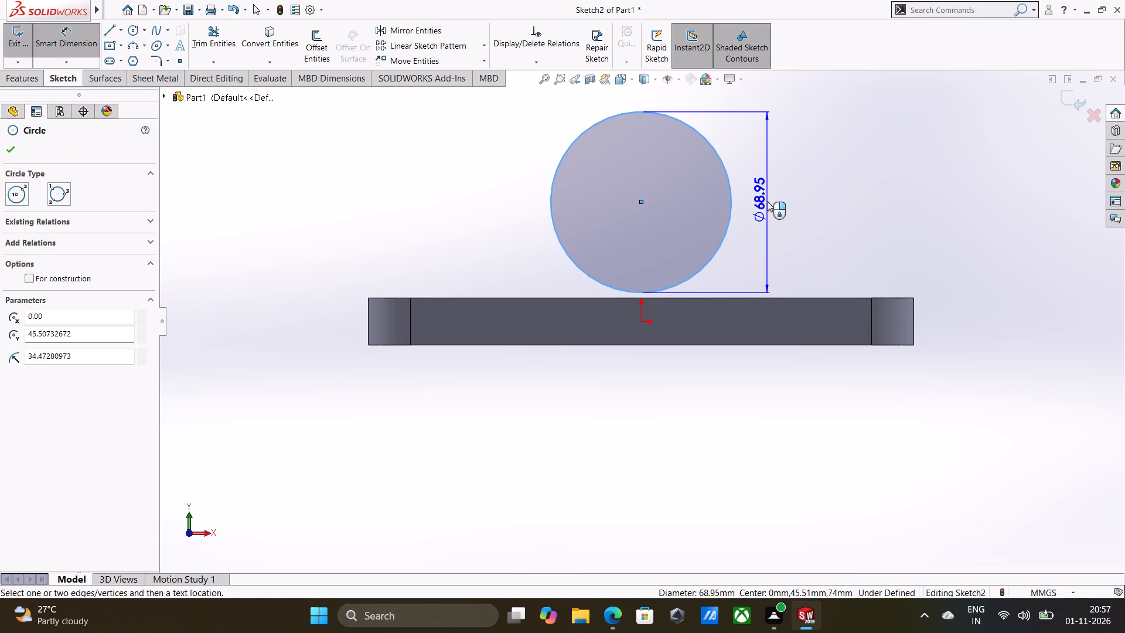
{"action": "left_click", "coordinate": [767, 201]}
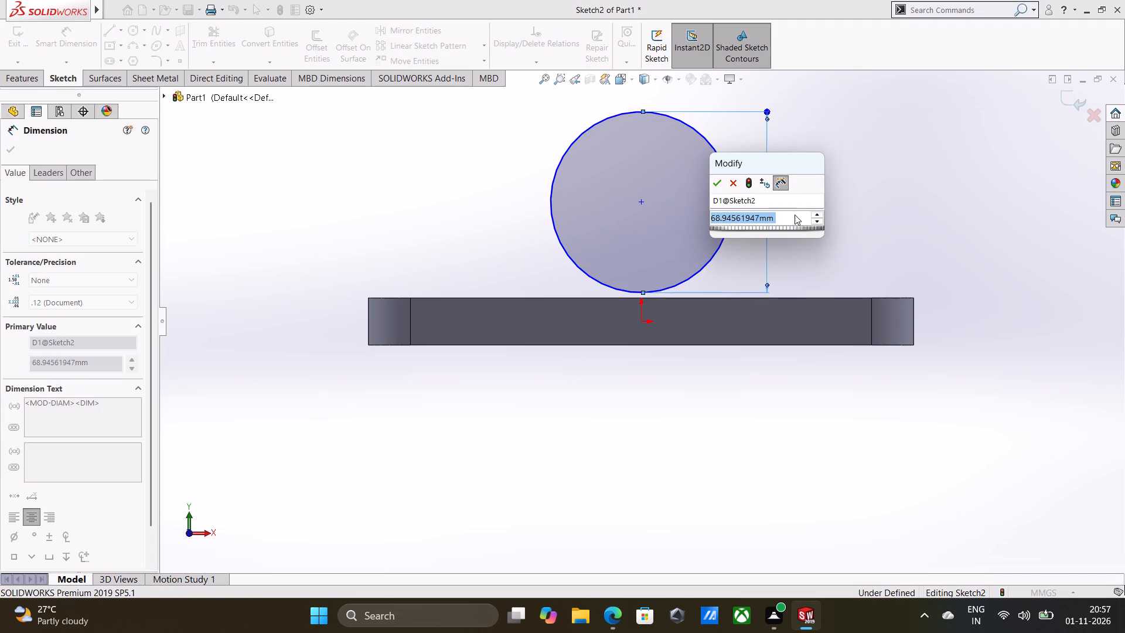
{"action": "key", "text": "4"}
{"action": "key", "text": "0"}
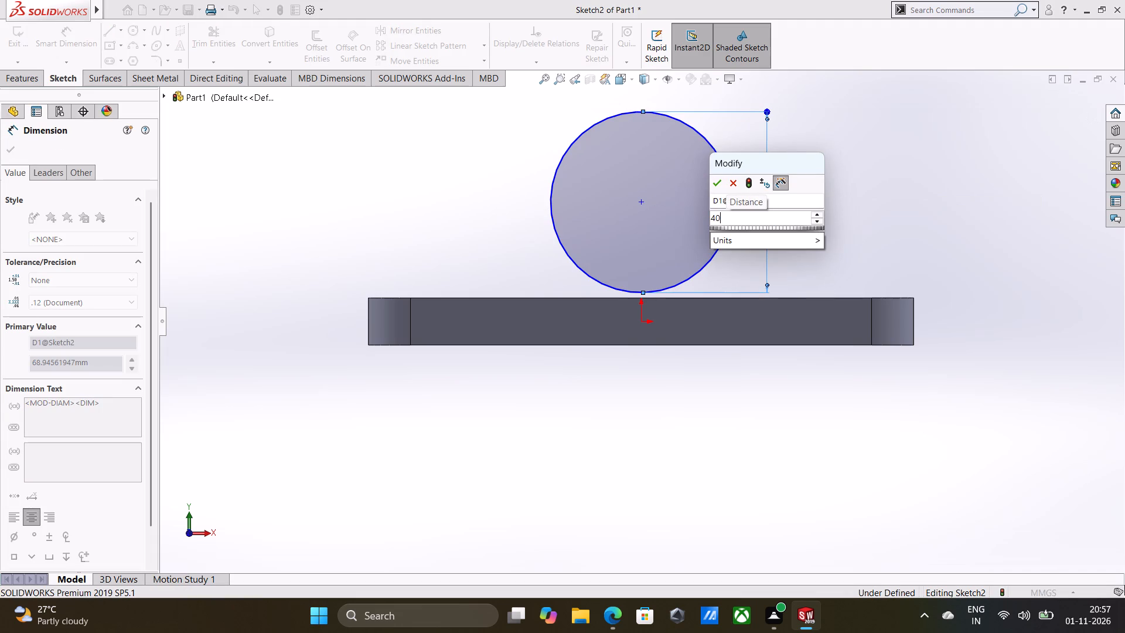
{"action": "key", "text": "x"}
{"action": "key", "text": "3"}
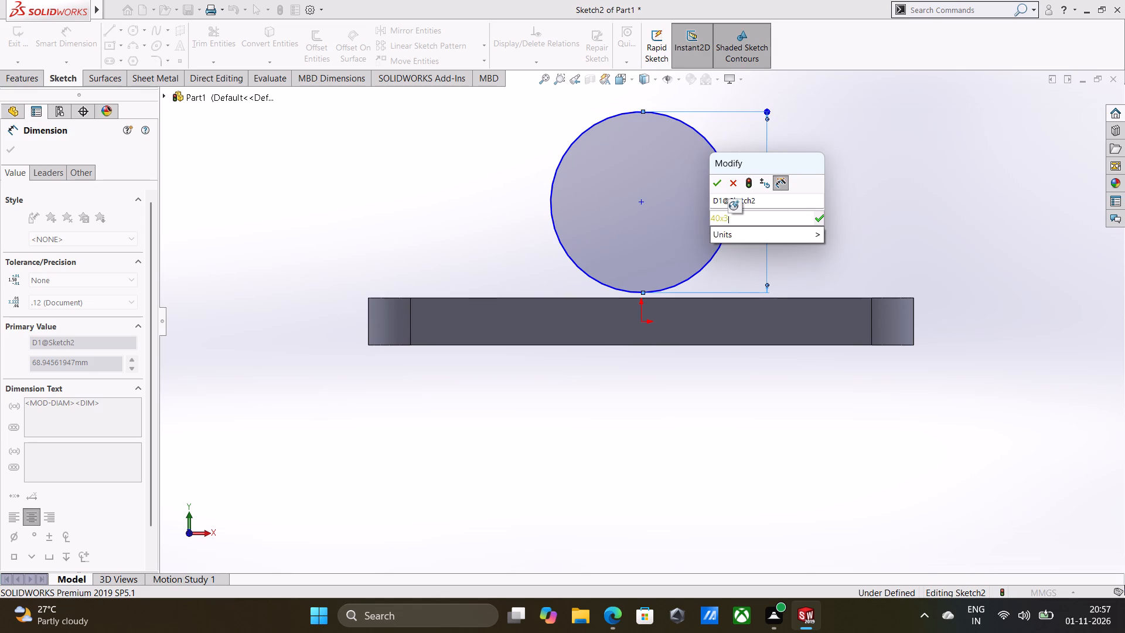
{"action": "key", "text": "BackSpace"}
{"action": "key", "text": "2"}
{"action": "key", "text": "Return"}
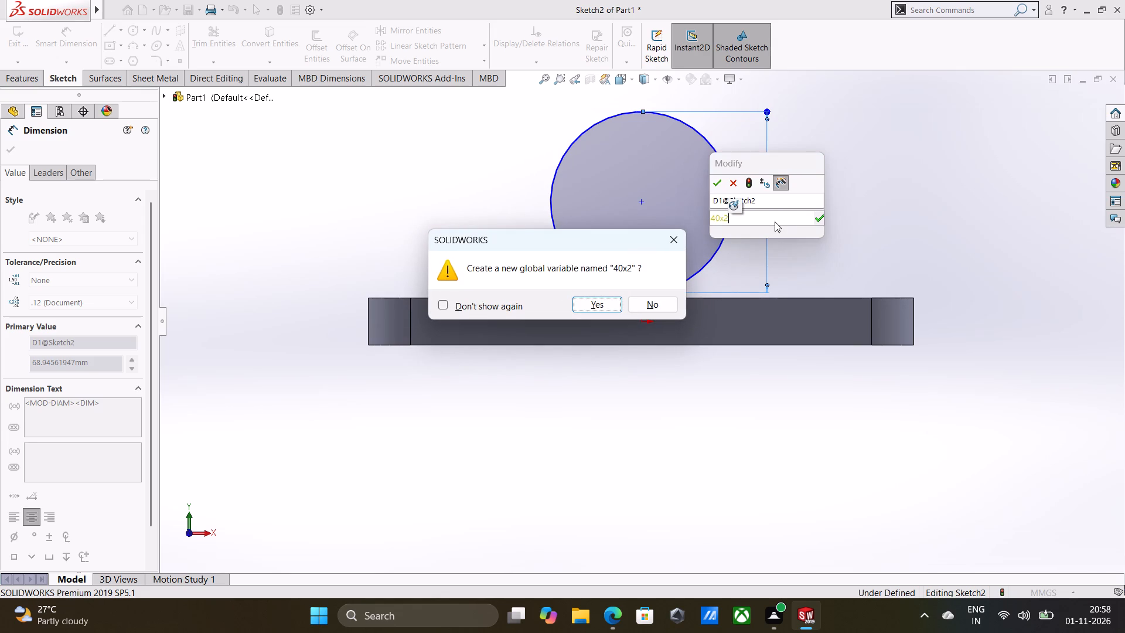
{"action": "left_click", "coordinate": [669, 308]}
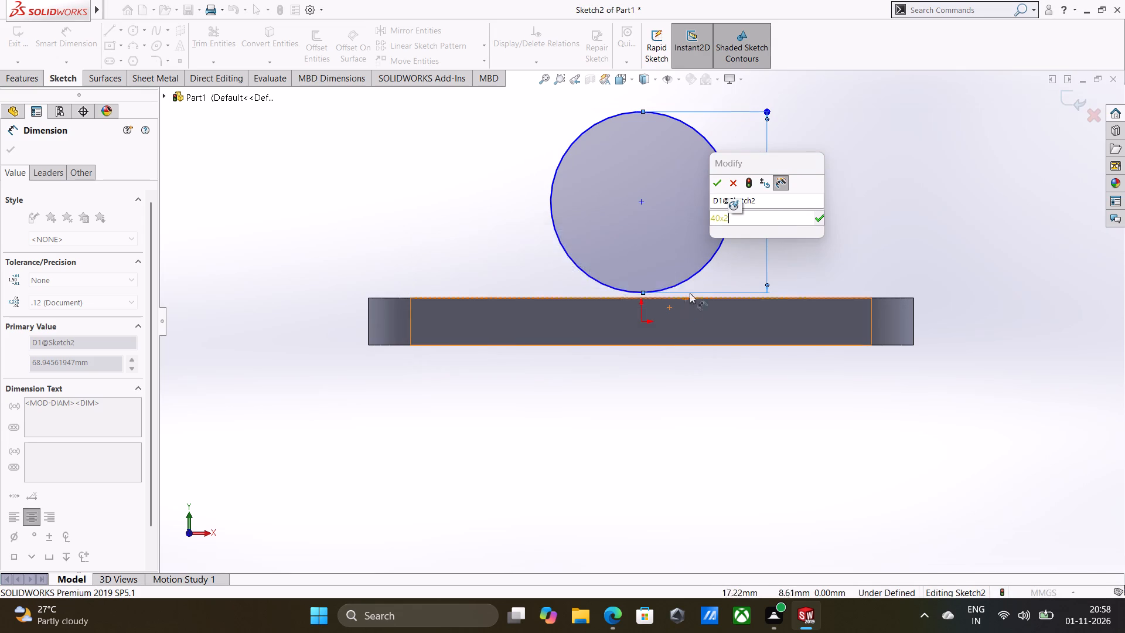
{"action": "double_click", "coordinate": [754, 220]}
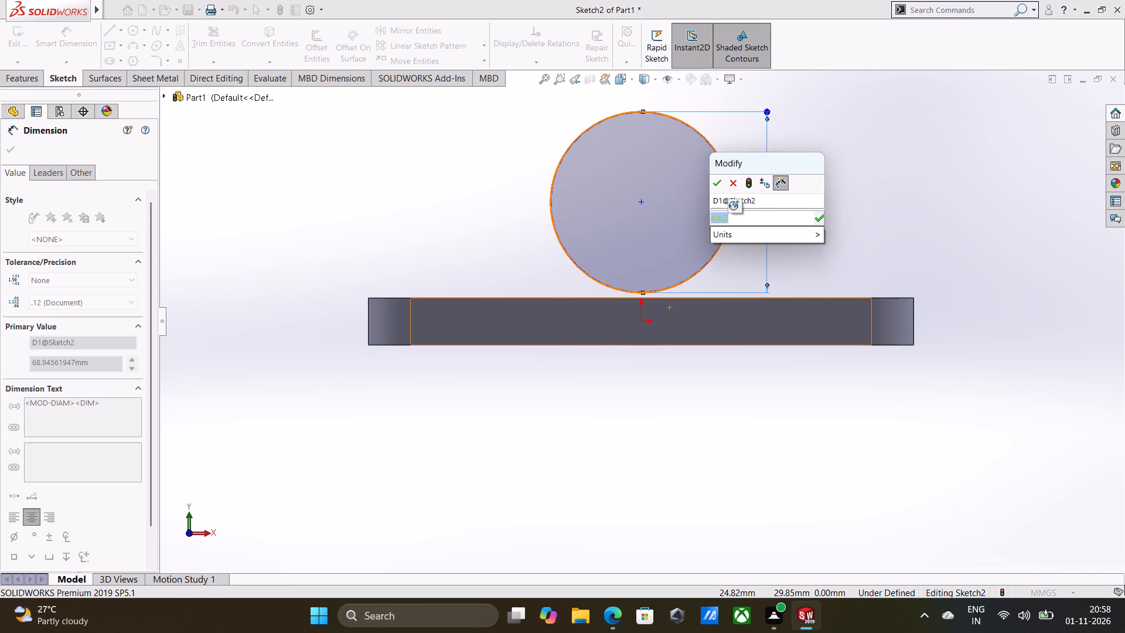
{"action": "key", "text": "BackSpace"}
{"action": "key", "text": "4"}
{"action": "key", "text": "0"}
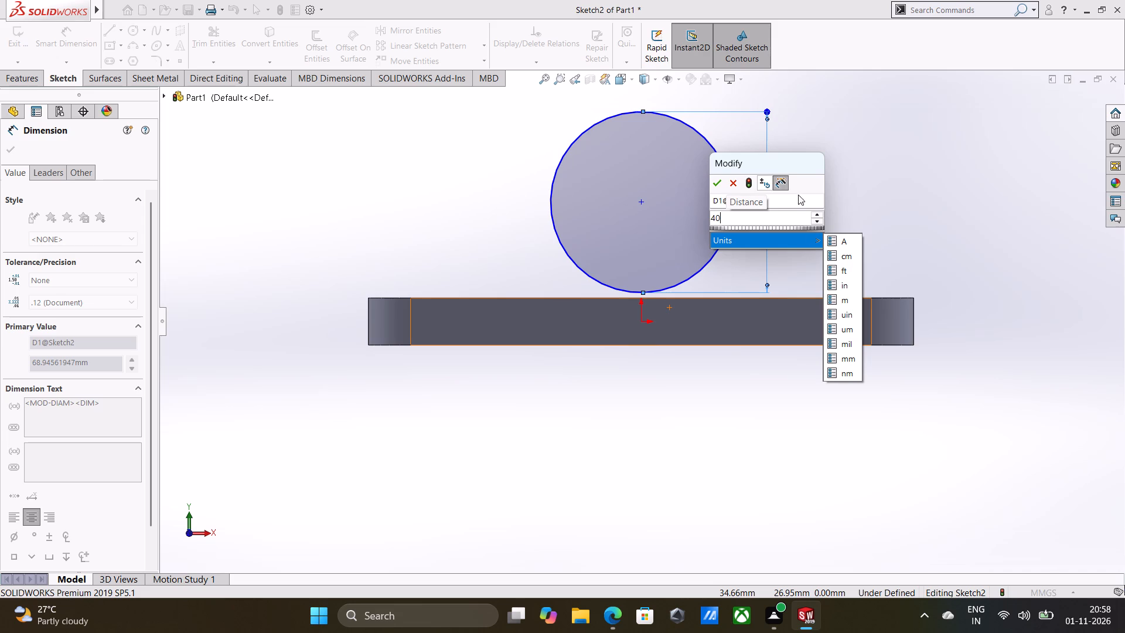
{"action": "key", "text": "asterisk"}
{"action": "key", "text": "2"}
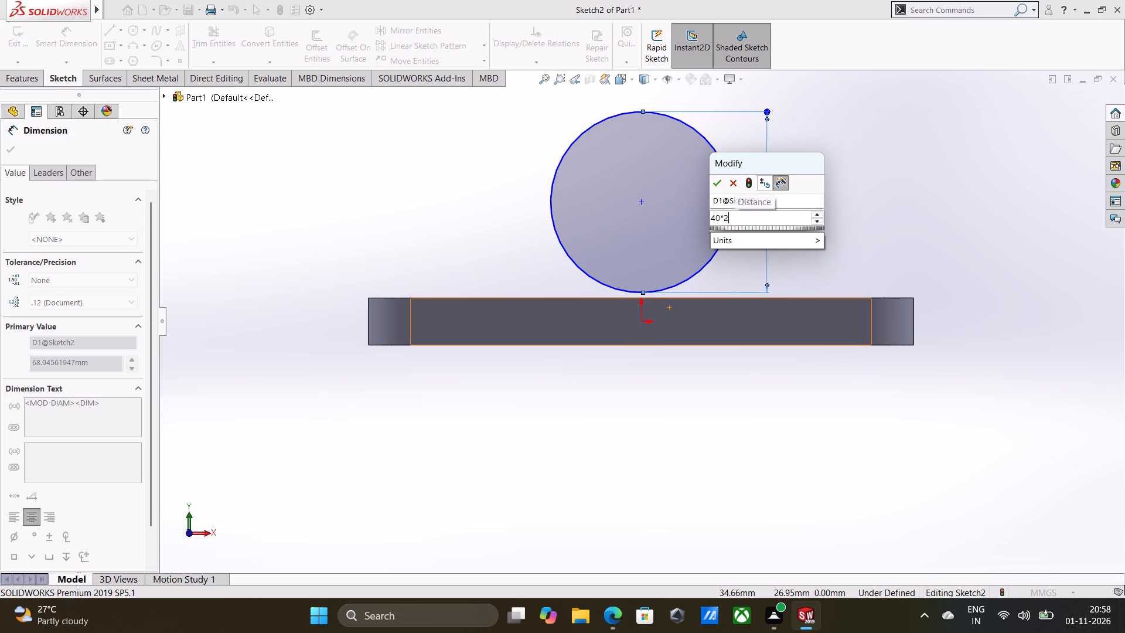
{"action": "key", "text": "Return"}
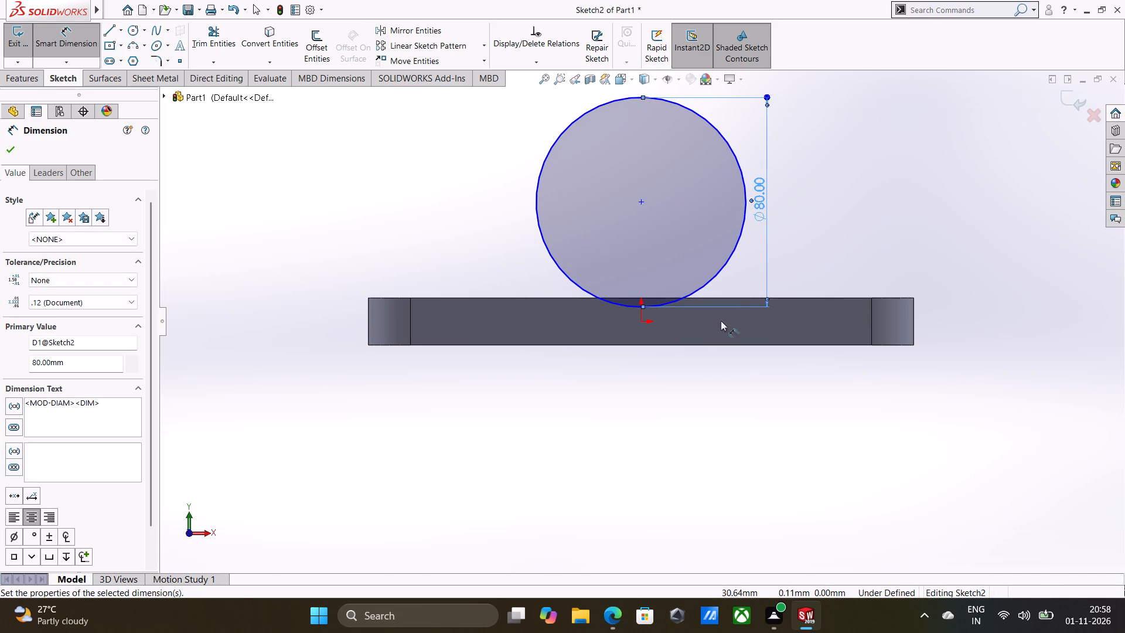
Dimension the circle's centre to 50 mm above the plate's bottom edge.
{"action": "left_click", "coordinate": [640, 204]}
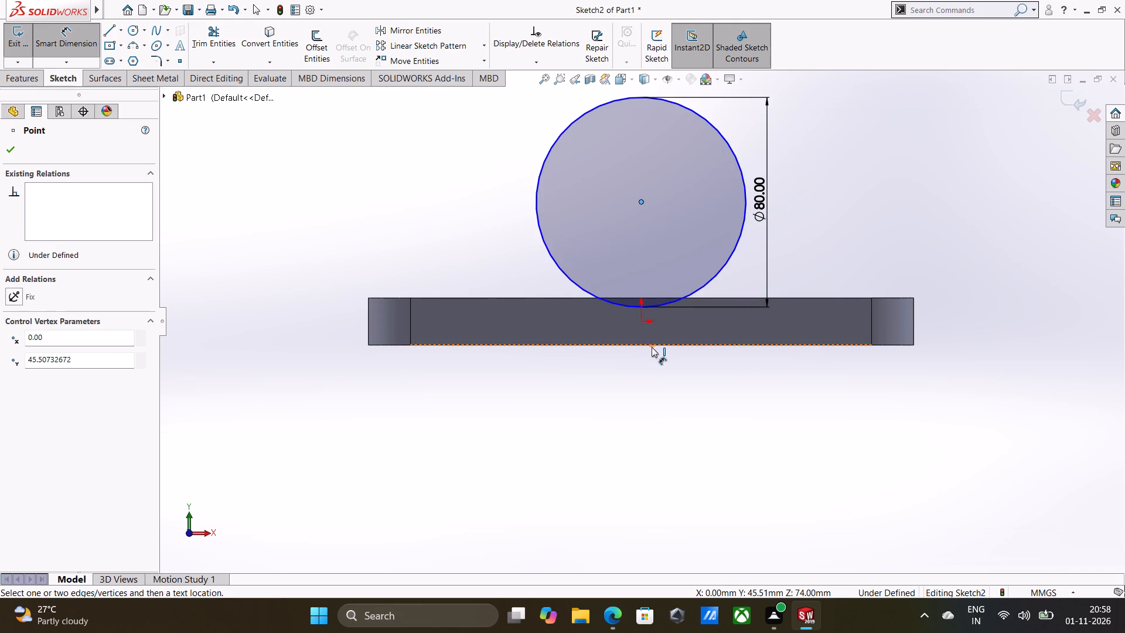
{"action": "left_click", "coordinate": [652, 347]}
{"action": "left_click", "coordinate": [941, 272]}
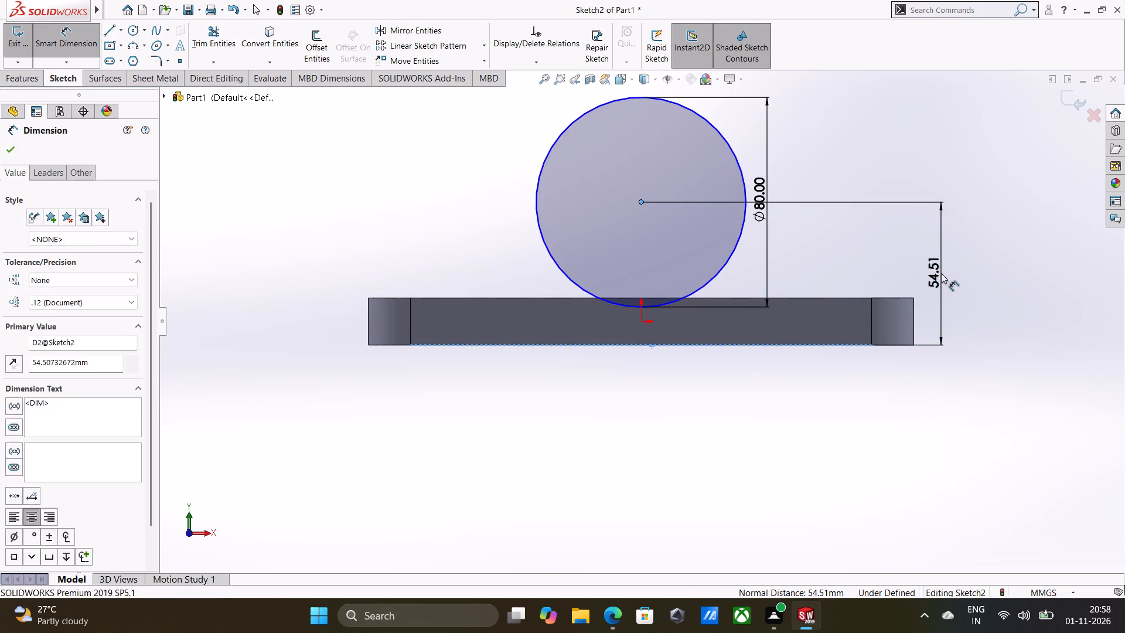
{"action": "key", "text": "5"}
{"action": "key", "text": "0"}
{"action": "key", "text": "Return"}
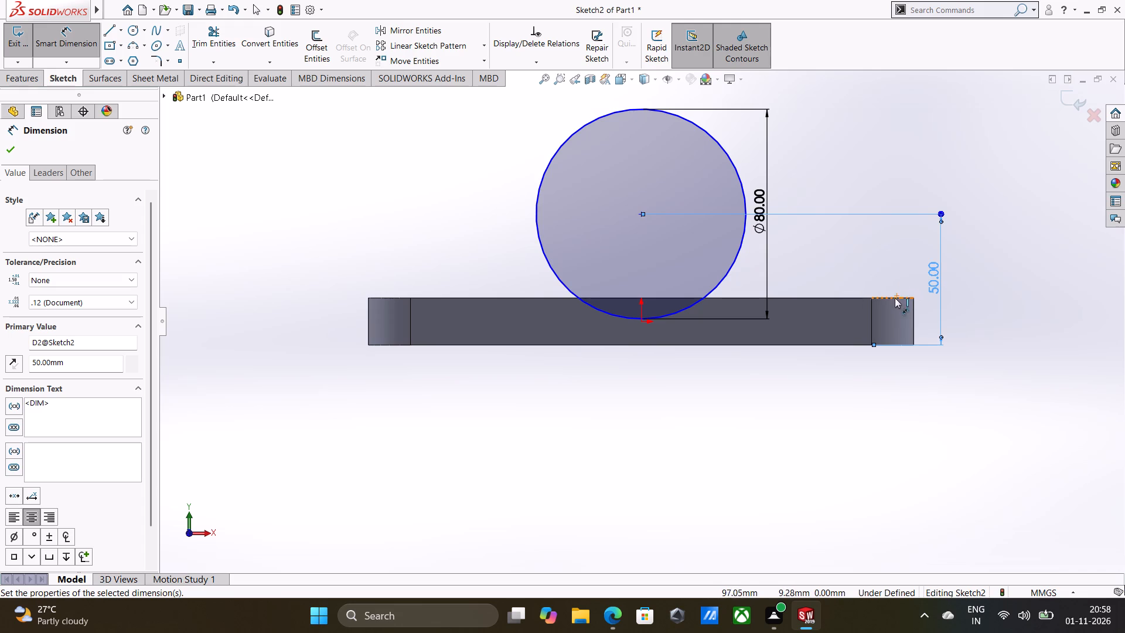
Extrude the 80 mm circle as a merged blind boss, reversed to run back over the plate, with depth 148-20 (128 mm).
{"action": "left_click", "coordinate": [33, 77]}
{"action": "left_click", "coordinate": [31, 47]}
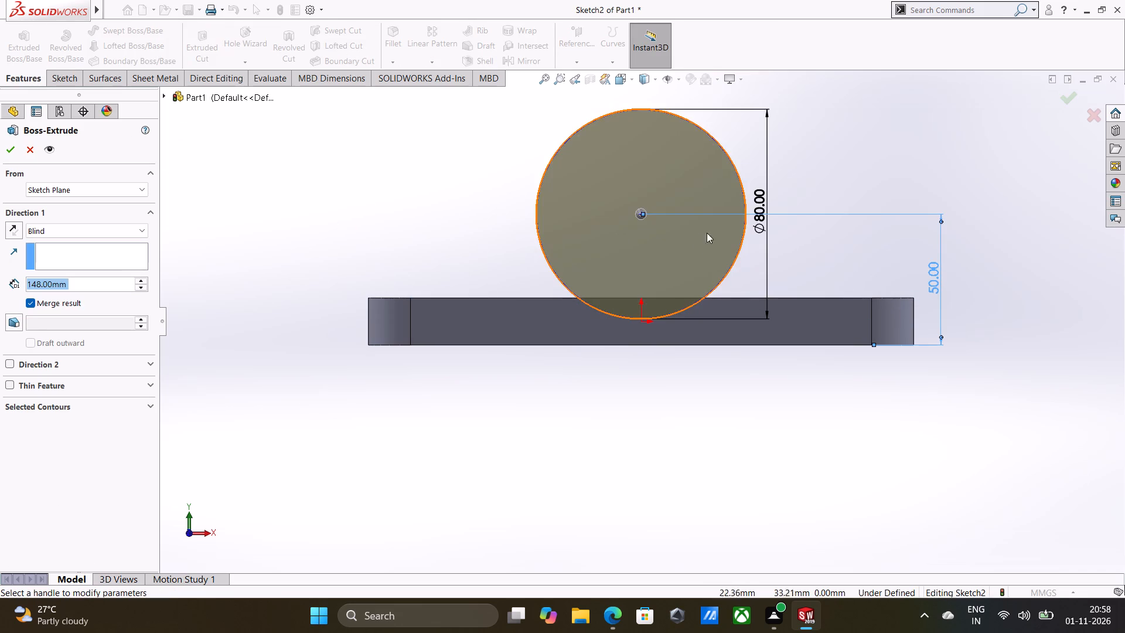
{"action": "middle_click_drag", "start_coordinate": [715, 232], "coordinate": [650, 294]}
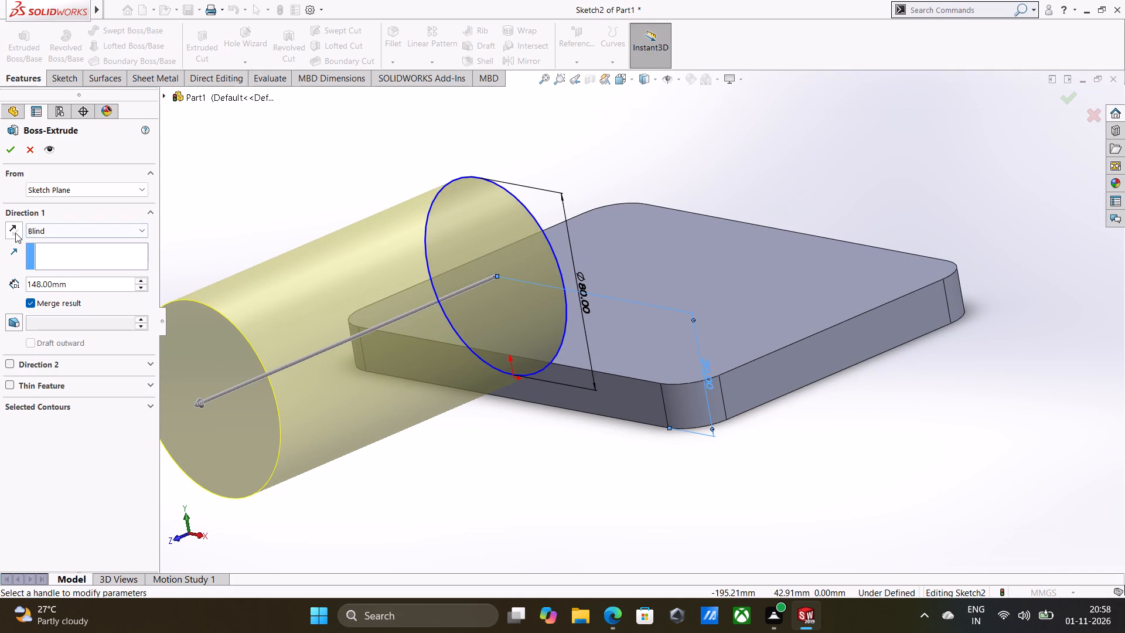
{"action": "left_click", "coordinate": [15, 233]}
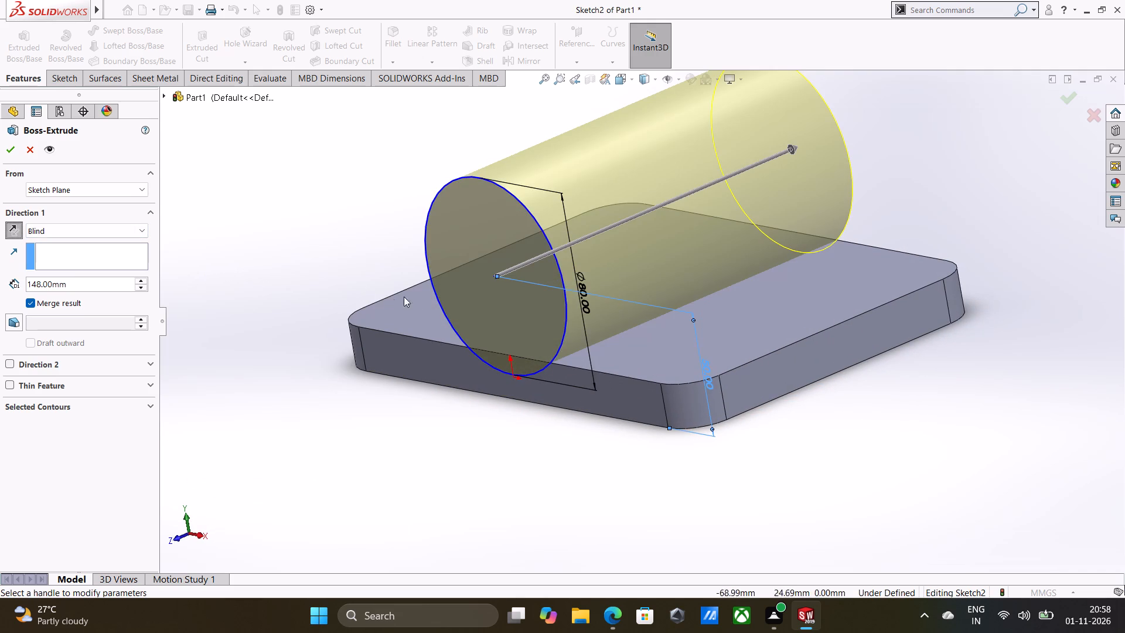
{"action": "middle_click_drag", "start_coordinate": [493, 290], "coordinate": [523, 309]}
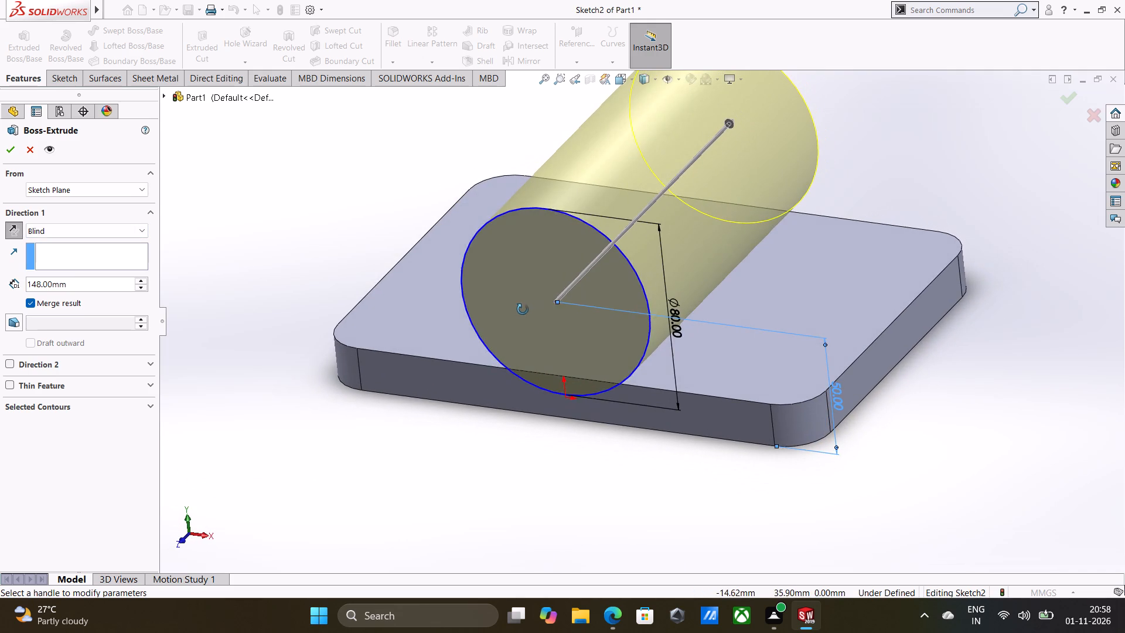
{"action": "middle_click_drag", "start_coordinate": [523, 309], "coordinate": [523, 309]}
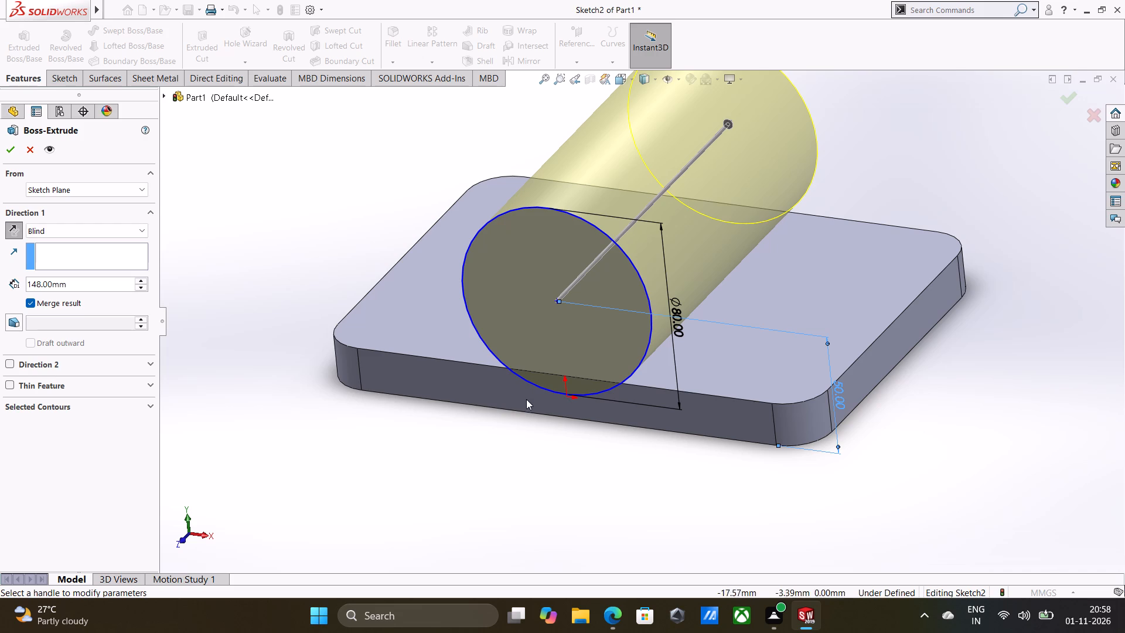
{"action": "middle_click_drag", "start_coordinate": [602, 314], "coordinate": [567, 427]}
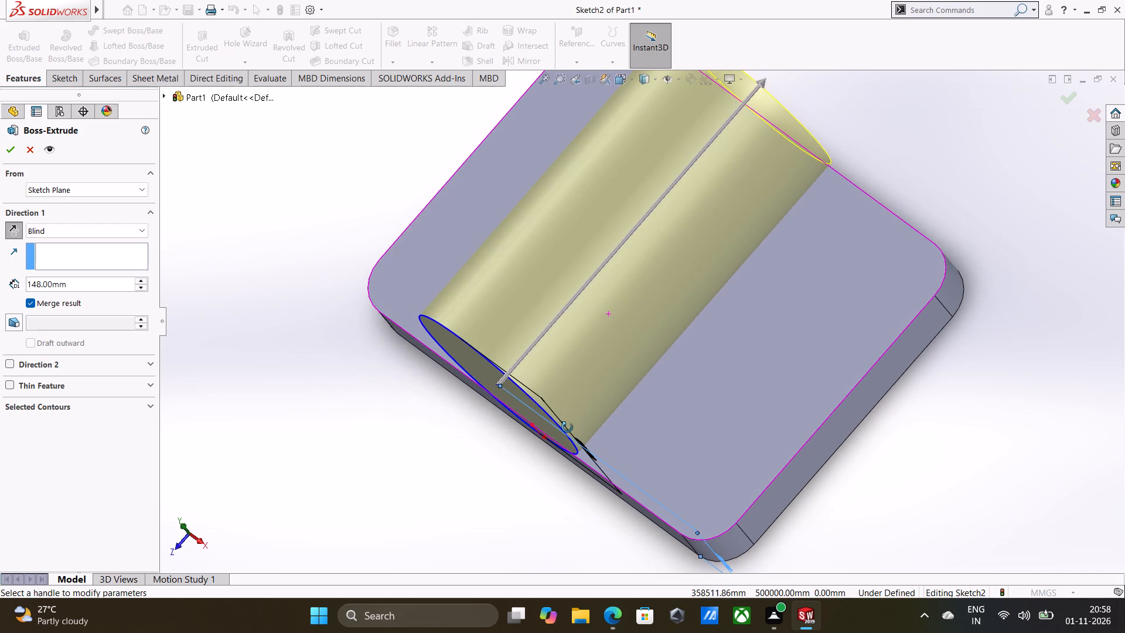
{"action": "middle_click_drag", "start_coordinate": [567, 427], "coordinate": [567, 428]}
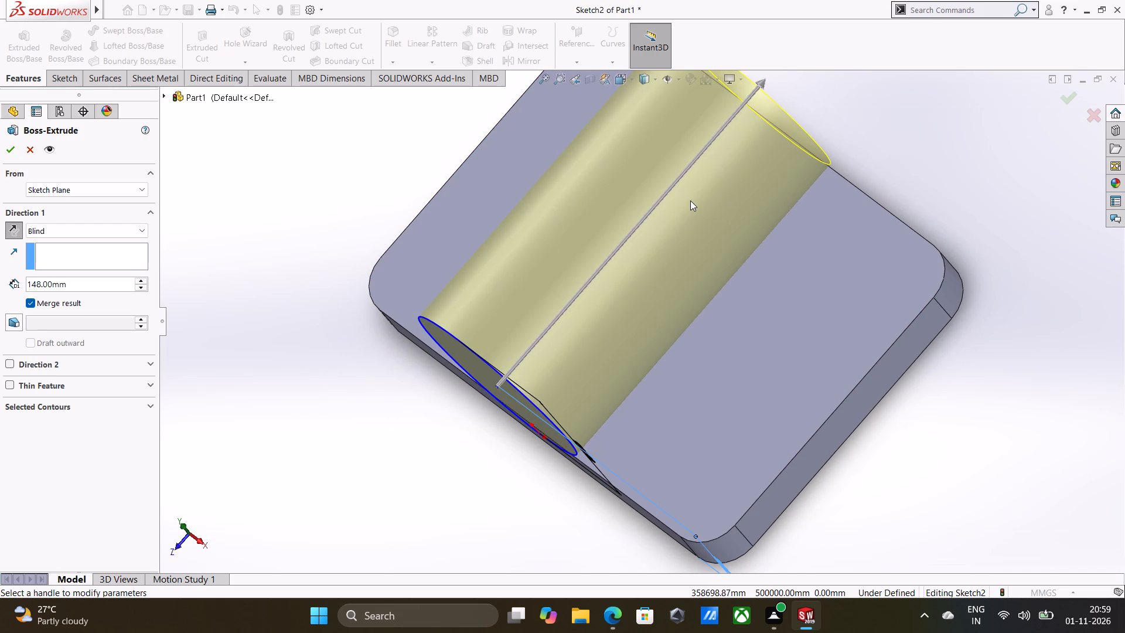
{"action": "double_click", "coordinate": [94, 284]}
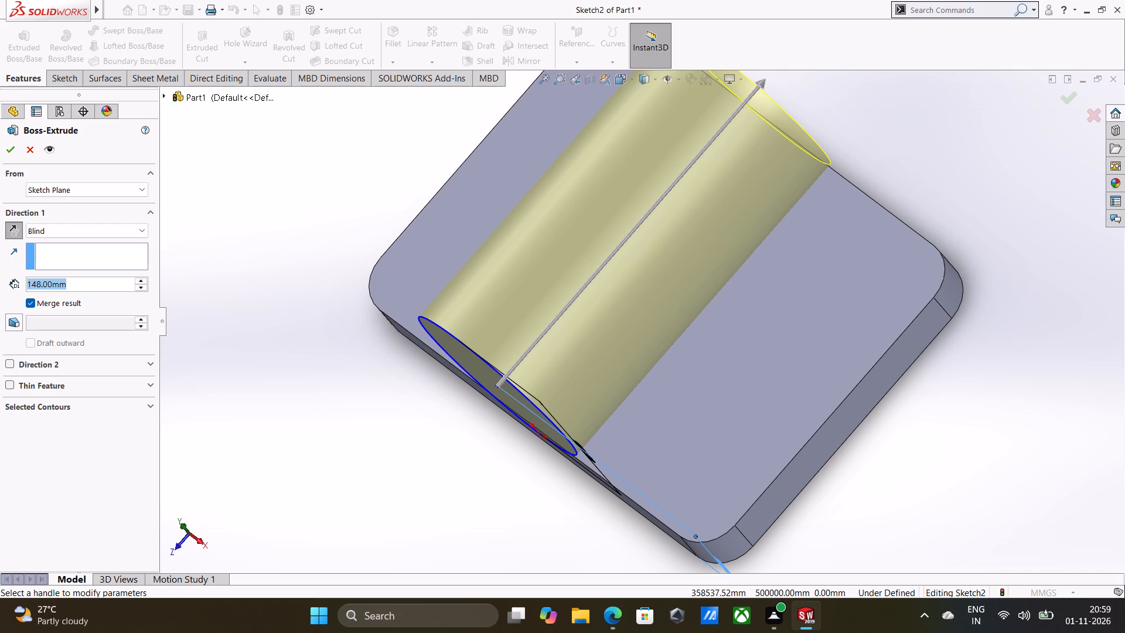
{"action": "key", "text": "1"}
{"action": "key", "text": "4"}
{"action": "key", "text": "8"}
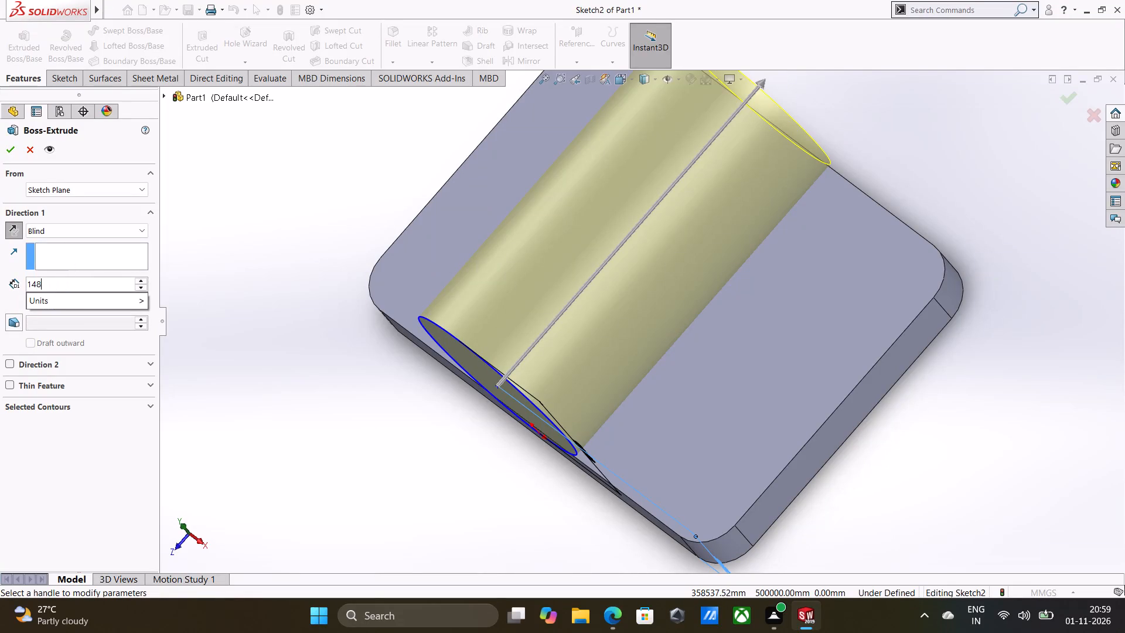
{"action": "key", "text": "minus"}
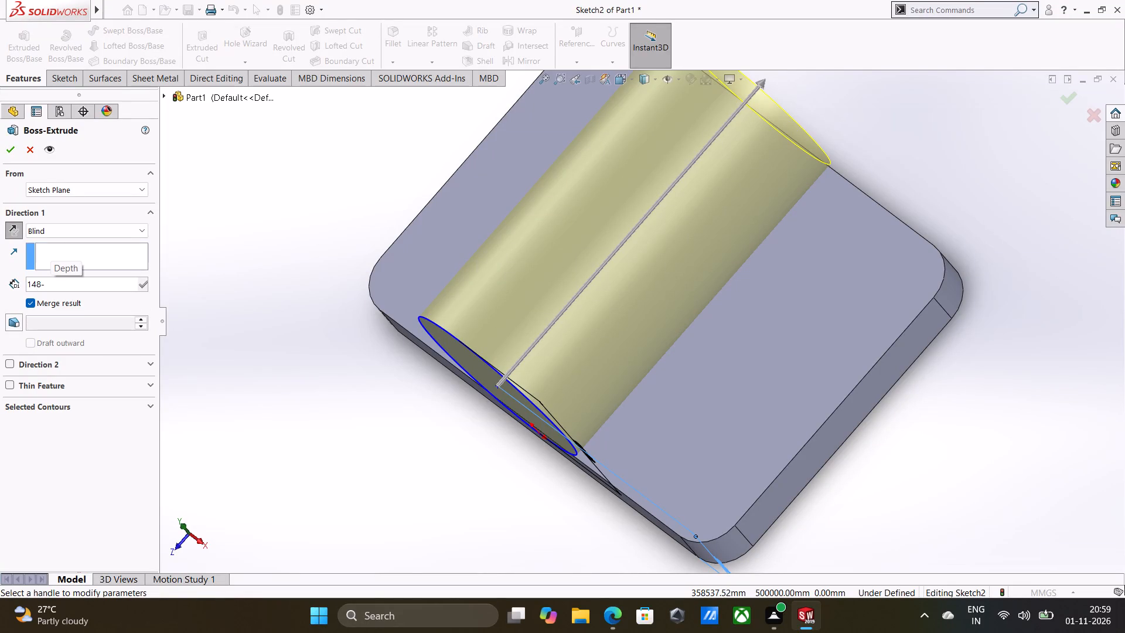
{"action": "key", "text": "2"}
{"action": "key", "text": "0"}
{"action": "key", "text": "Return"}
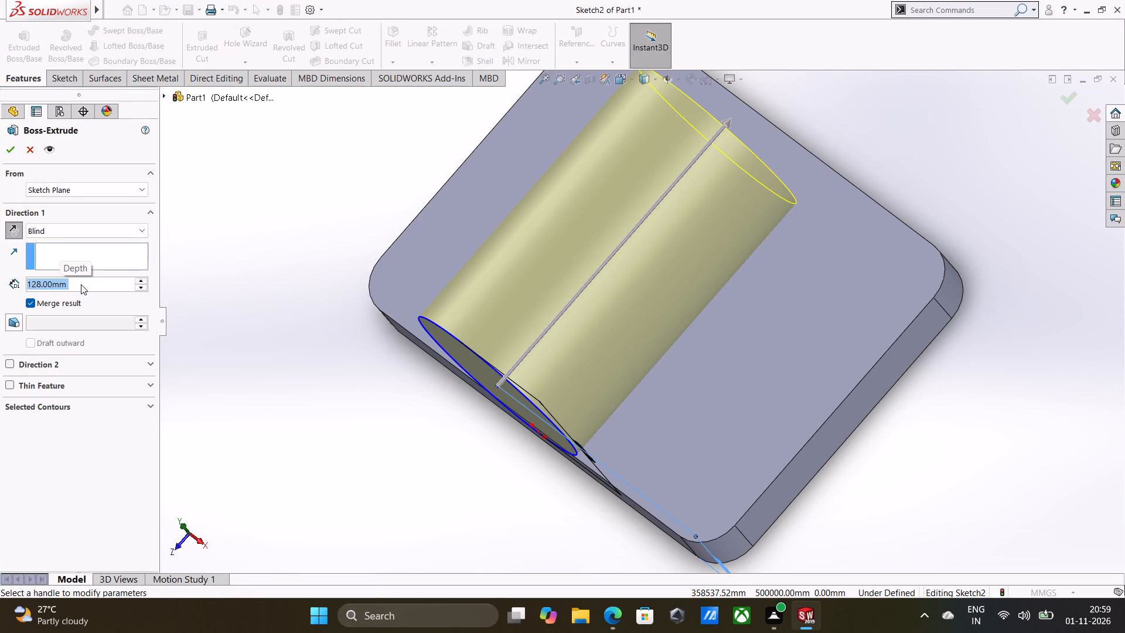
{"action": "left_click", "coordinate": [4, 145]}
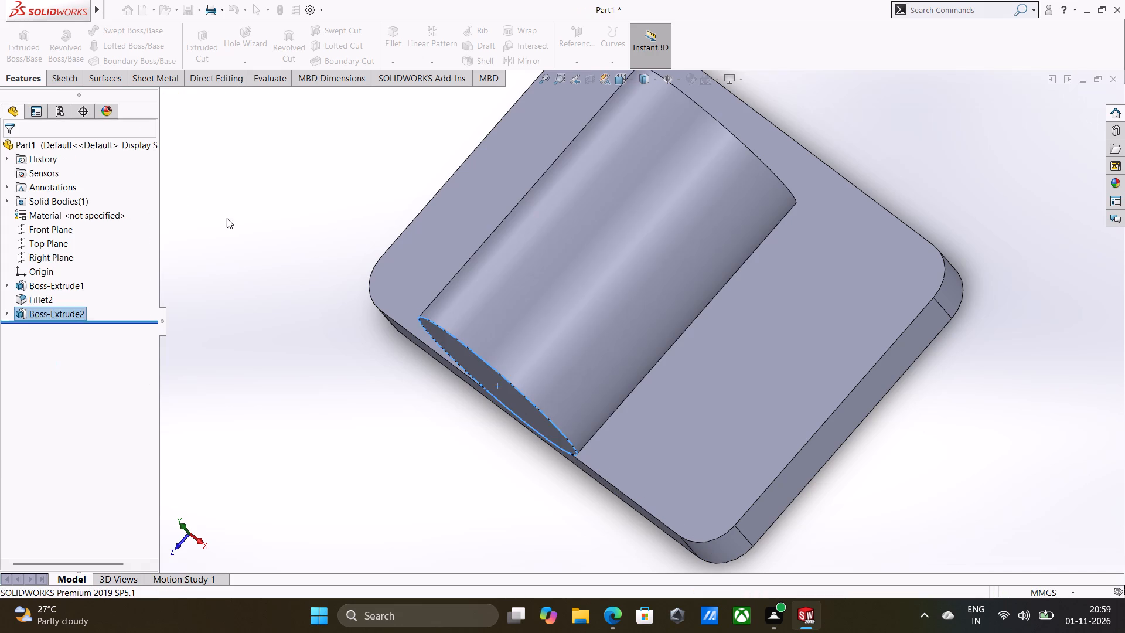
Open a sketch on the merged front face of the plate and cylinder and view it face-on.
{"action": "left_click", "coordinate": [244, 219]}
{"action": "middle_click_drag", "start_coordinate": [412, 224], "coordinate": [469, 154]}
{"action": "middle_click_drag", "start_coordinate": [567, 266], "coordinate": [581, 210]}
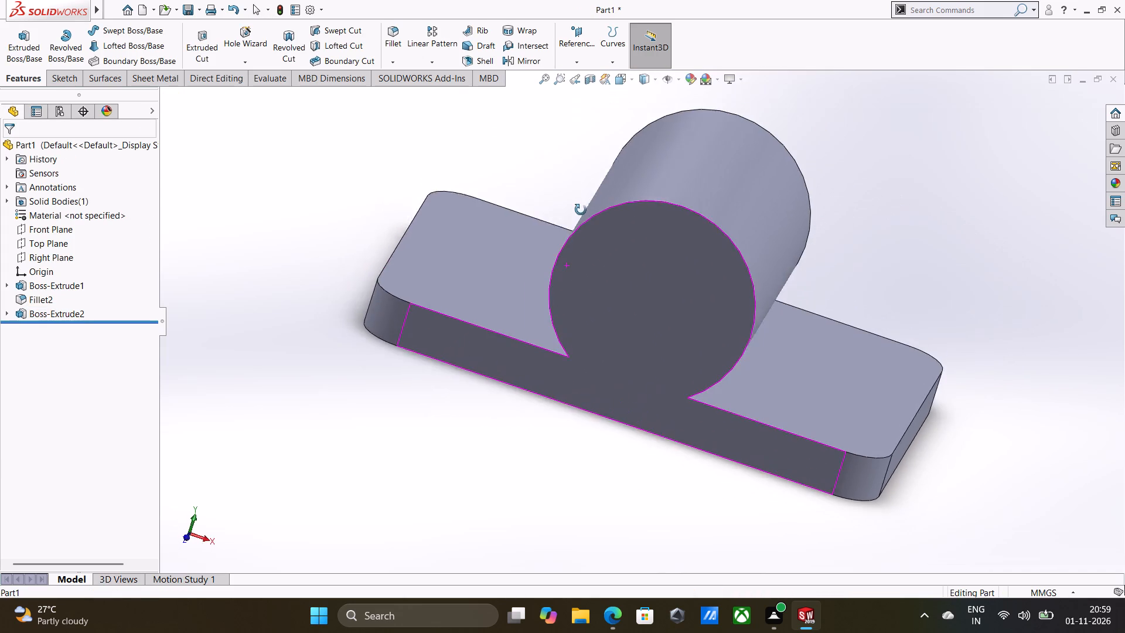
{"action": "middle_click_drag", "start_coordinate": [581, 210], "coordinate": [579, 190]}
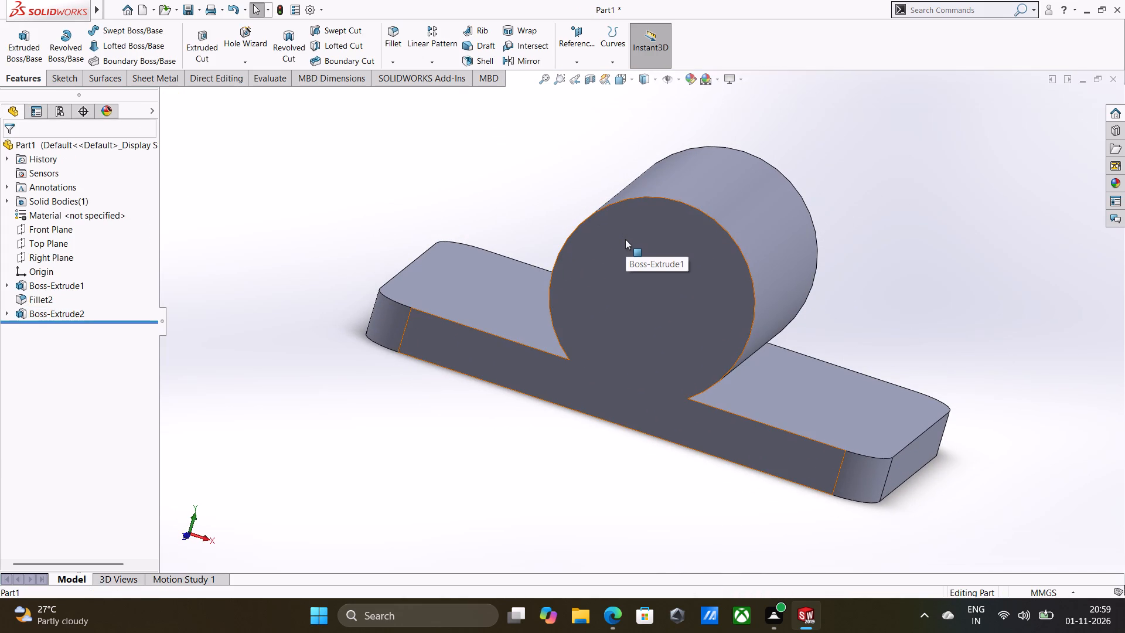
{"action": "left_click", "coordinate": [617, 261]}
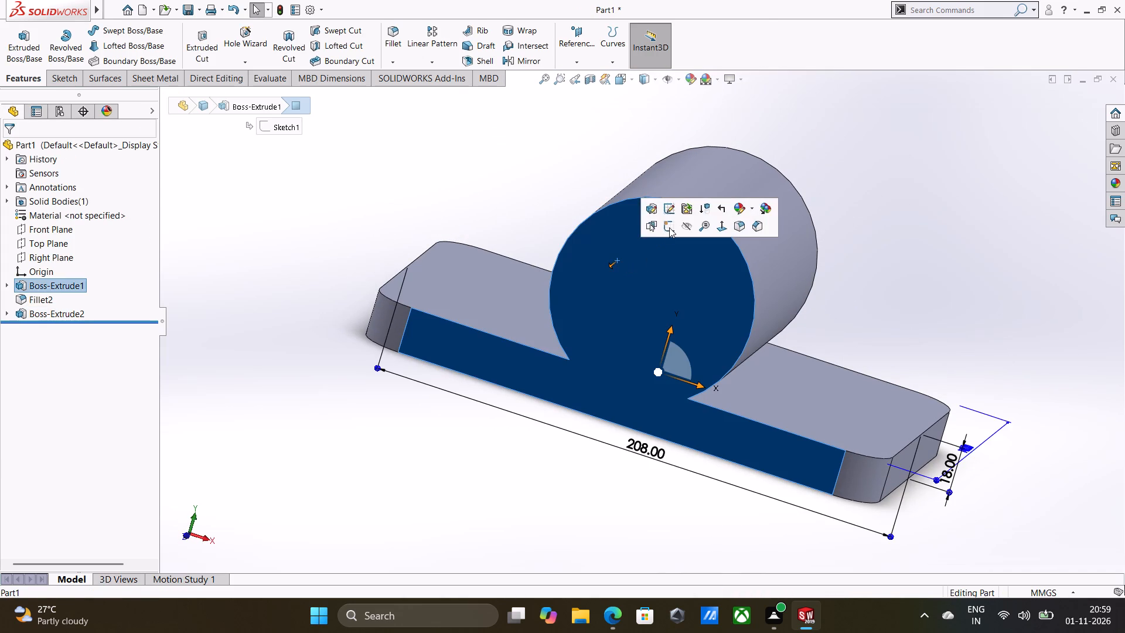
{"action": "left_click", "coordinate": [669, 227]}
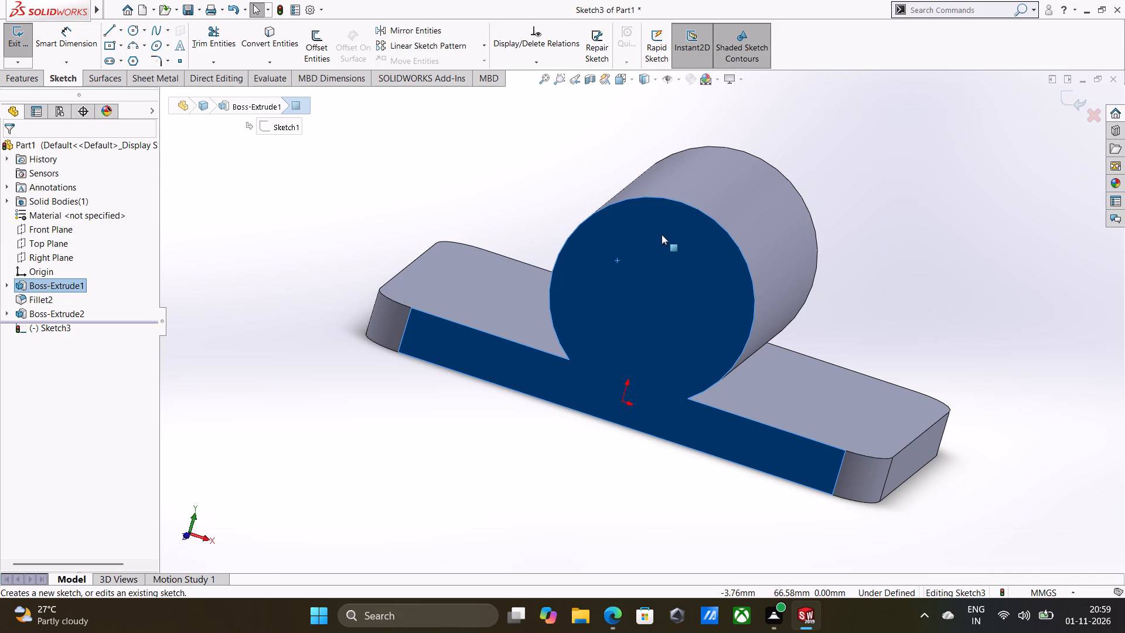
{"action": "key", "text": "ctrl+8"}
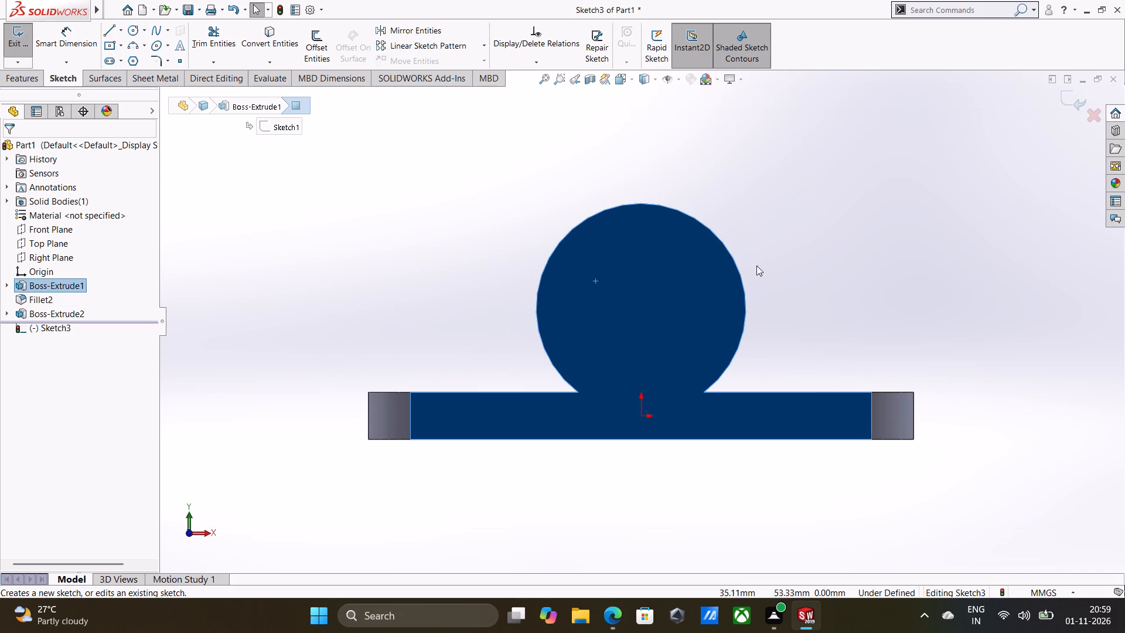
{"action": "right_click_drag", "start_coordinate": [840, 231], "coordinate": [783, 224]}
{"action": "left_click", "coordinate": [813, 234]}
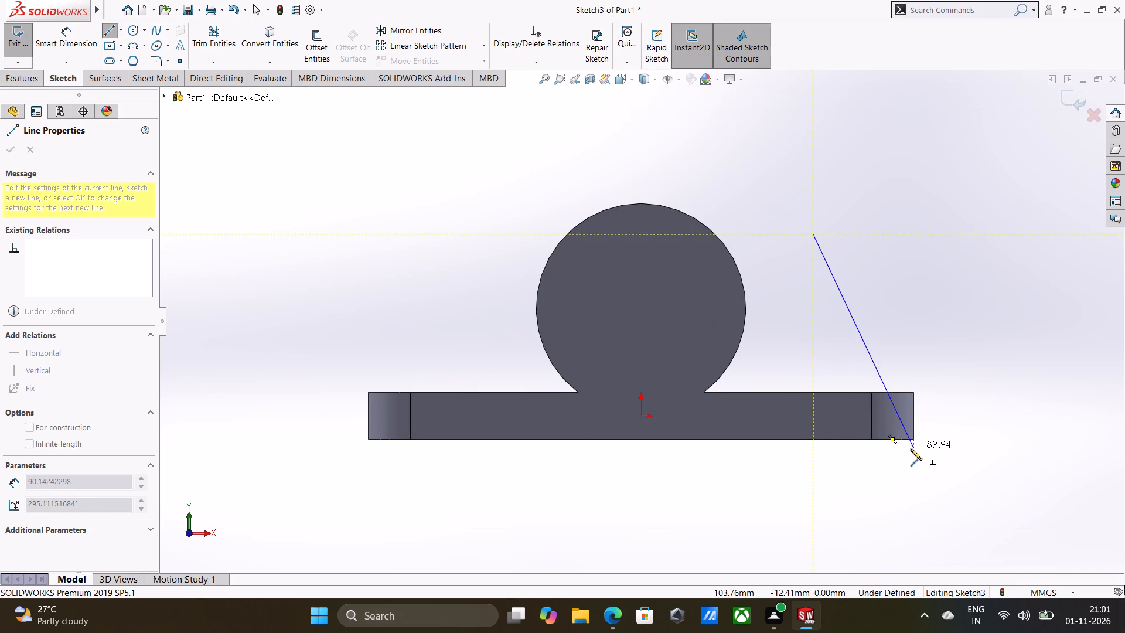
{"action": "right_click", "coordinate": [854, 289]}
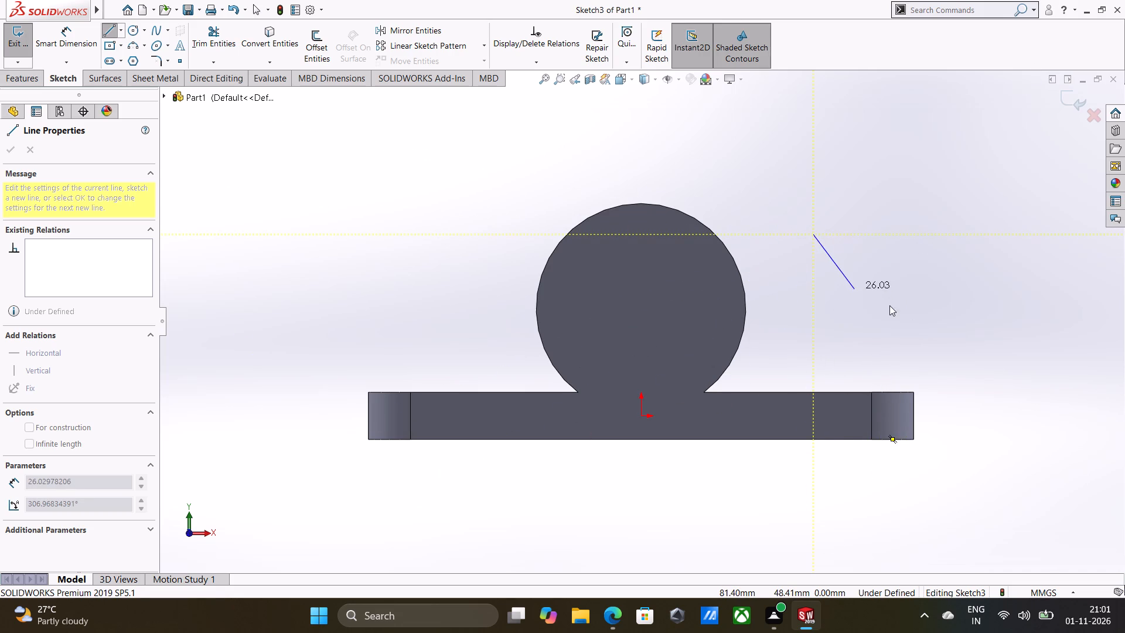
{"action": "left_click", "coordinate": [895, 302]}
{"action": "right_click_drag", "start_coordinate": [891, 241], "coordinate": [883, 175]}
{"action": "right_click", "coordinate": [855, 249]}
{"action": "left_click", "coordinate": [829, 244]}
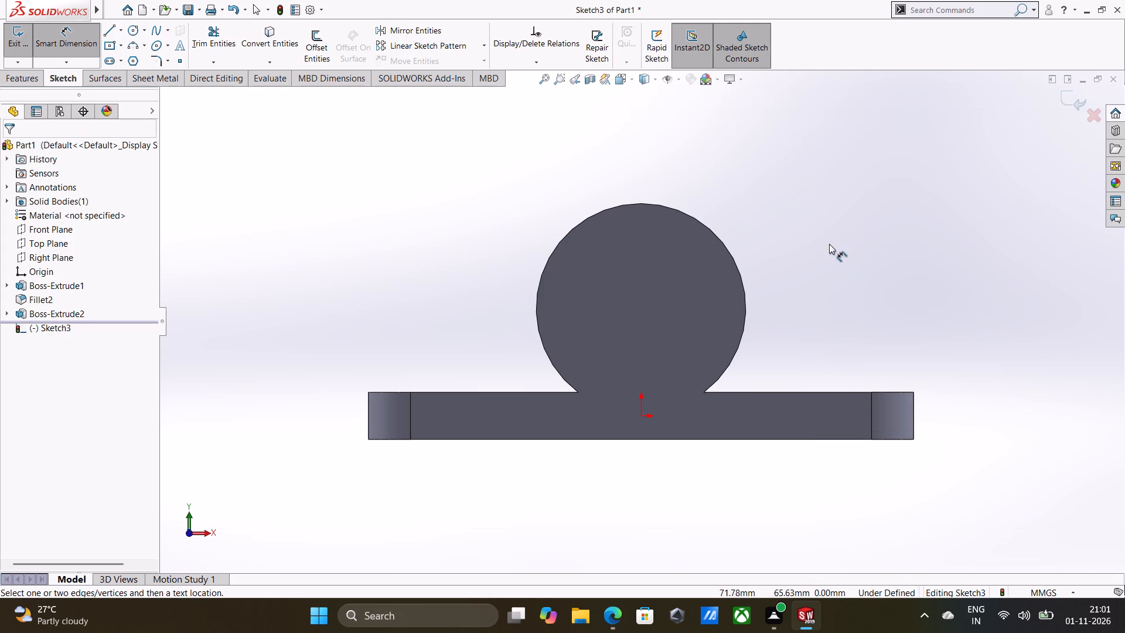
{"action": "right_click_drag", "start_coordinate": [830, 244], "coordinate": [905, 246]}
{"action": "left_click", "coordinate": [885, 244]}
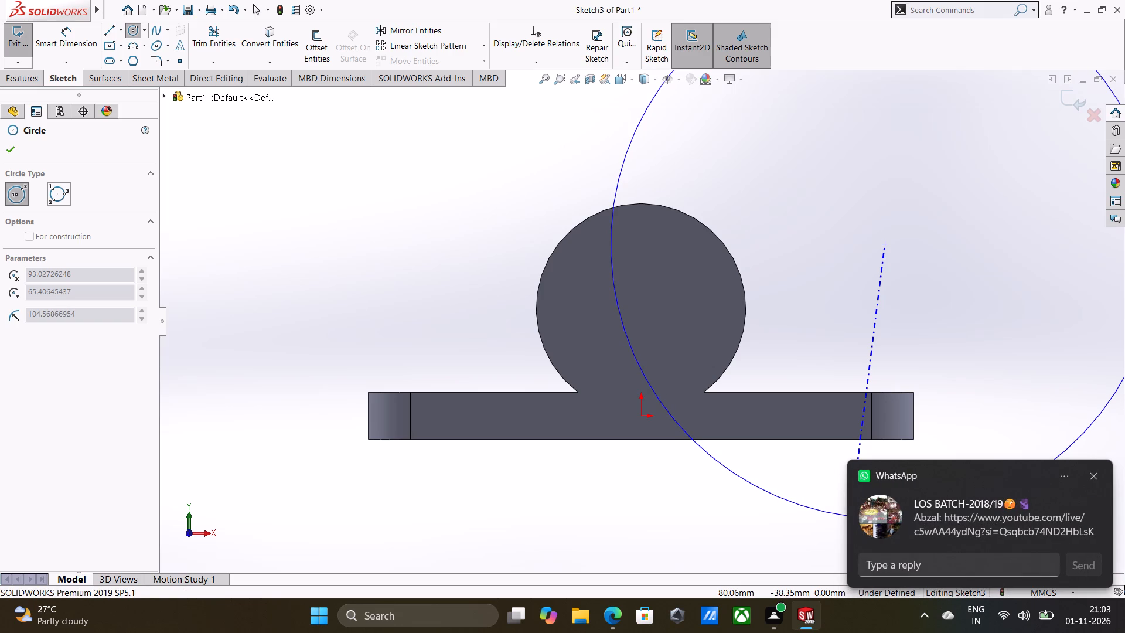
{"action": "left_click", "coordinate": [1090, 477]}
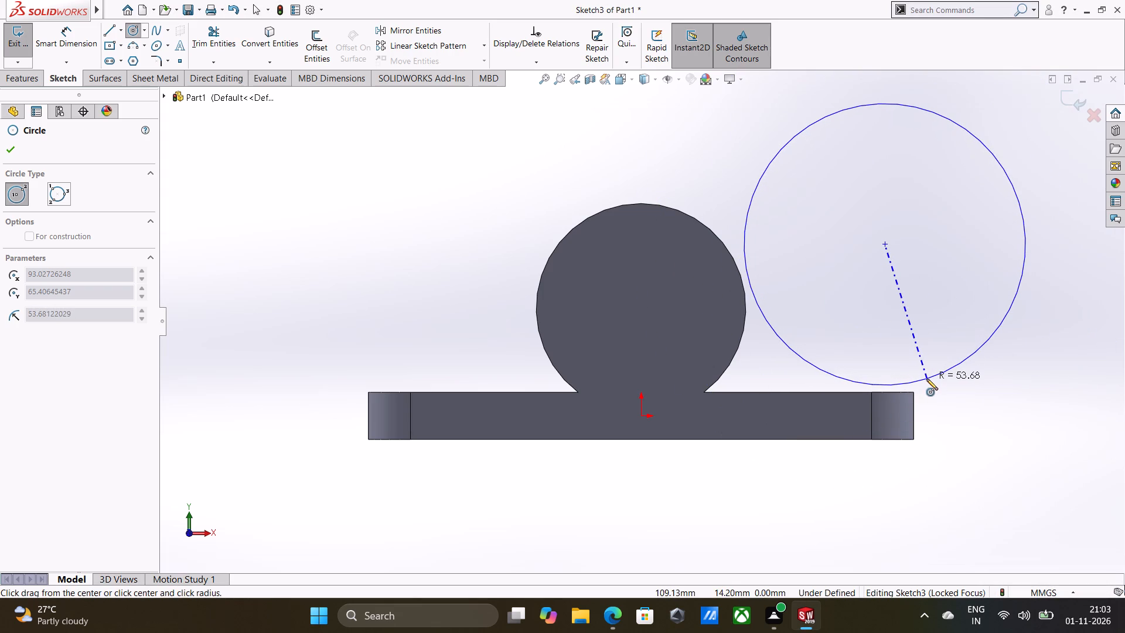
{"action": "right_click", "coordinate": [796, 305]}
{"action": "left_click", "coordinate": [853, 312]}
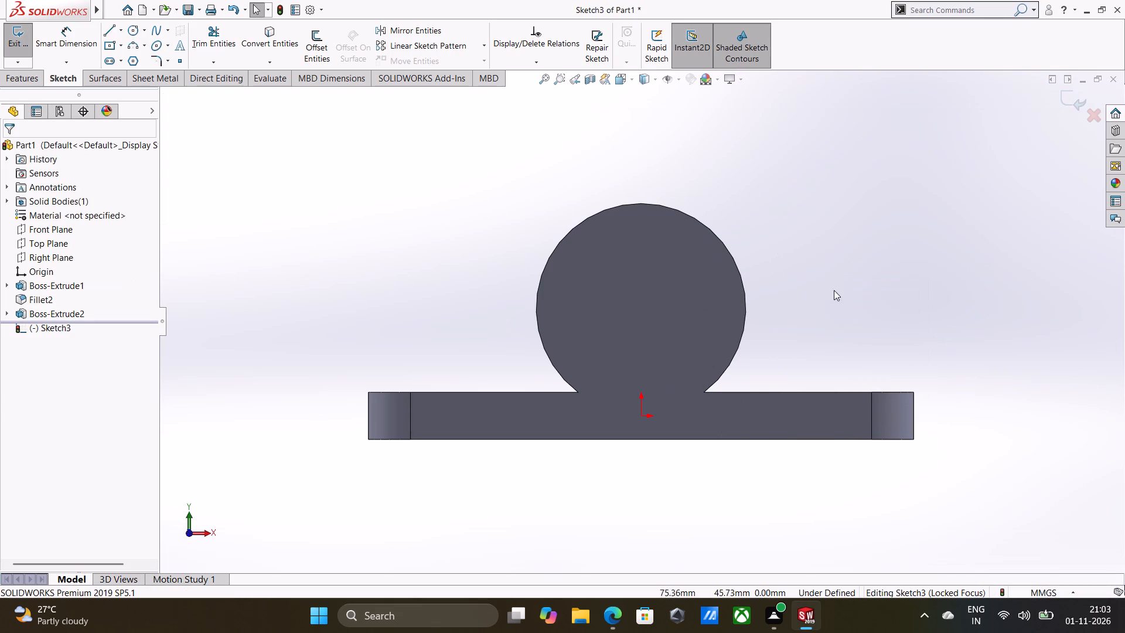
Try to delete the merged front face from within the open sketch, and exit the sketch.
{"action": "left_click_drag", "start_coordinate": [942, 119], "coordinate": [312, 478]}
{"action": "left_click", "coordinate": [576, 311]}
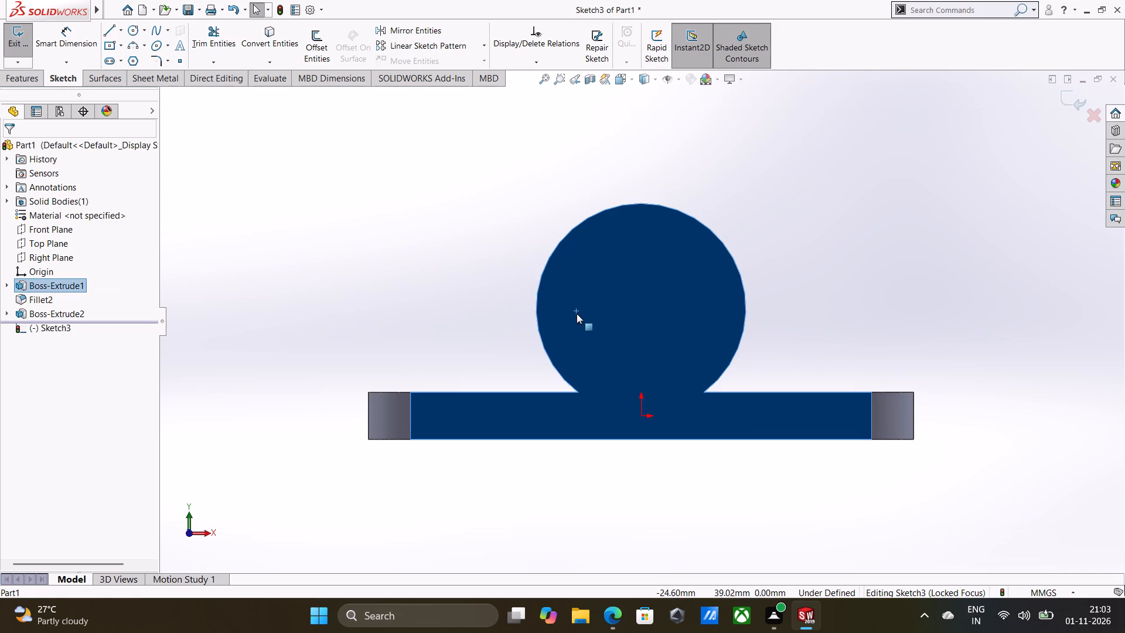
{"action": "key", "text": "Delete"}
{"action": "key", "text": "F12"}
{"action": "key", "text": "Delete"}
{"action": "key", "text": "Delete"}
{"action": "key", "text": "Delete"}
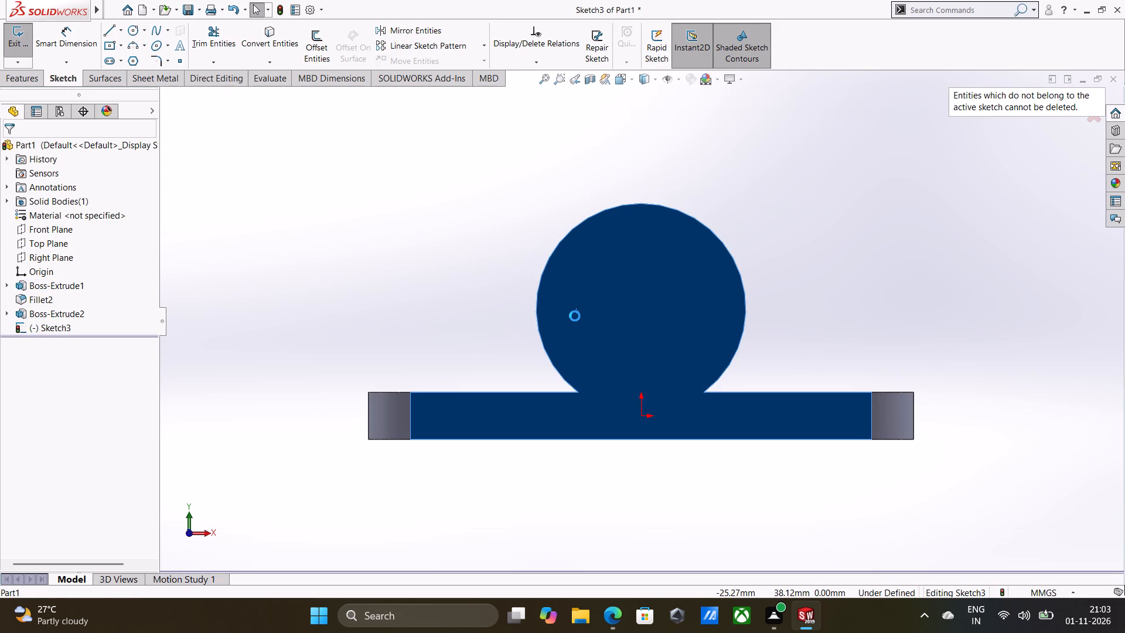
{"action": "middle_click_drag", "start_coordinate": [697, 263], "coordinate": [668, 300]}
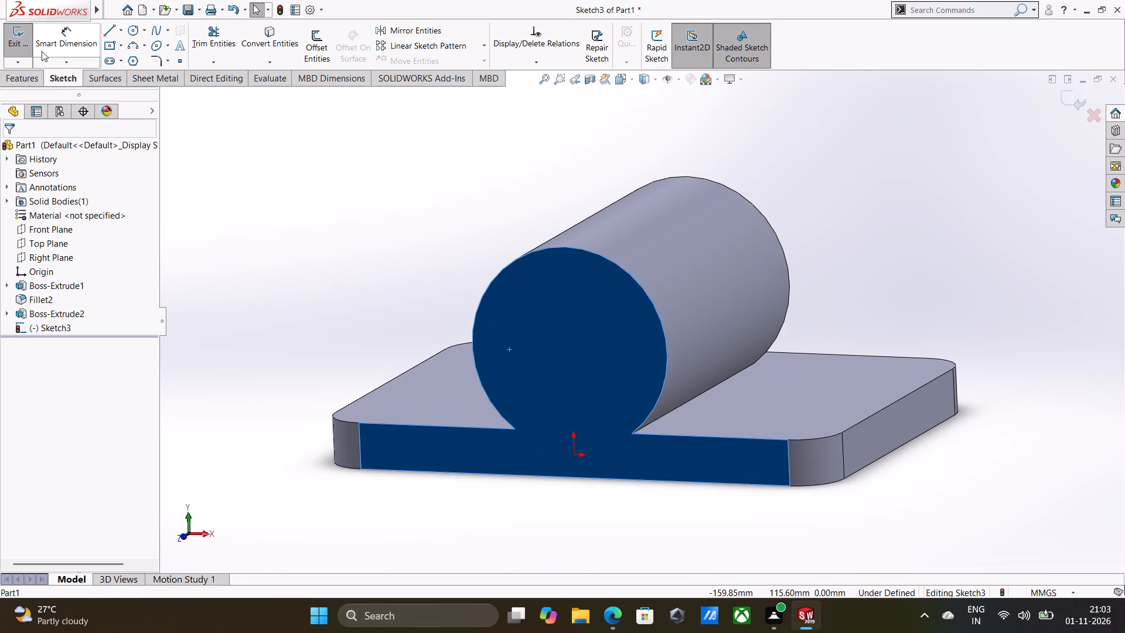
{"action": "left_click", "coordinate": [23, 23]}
Delete the base plate extrusion together with its child features, the corner fillet and the cylinder boss.
{"action": "left_click", "coordinate": [571, 272]}
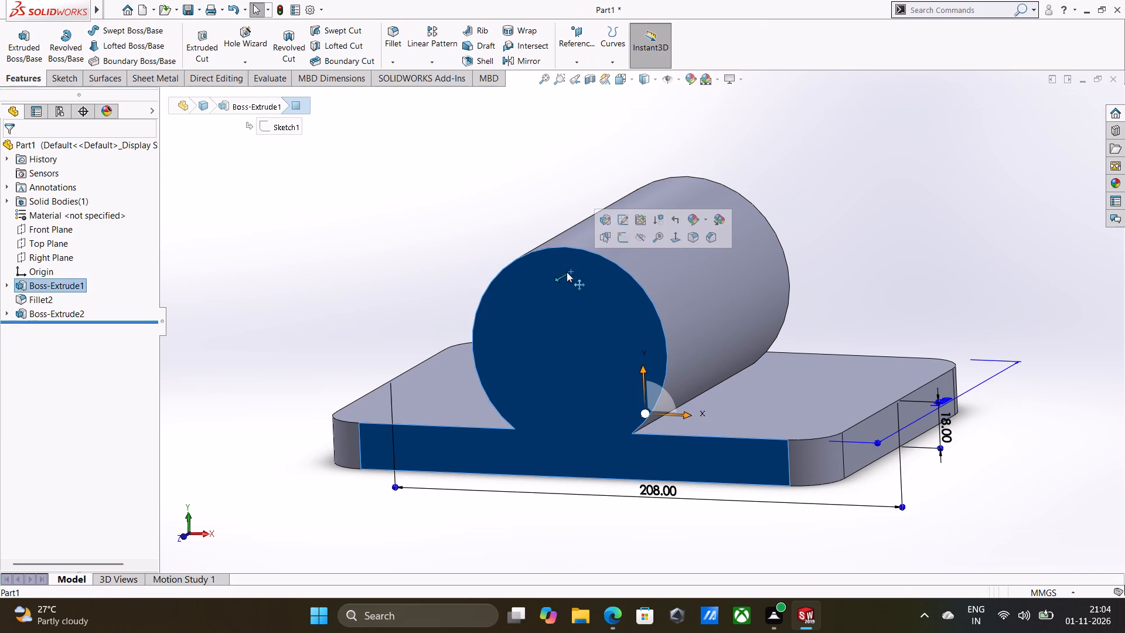
{"action": "key", "text": "Delete"}
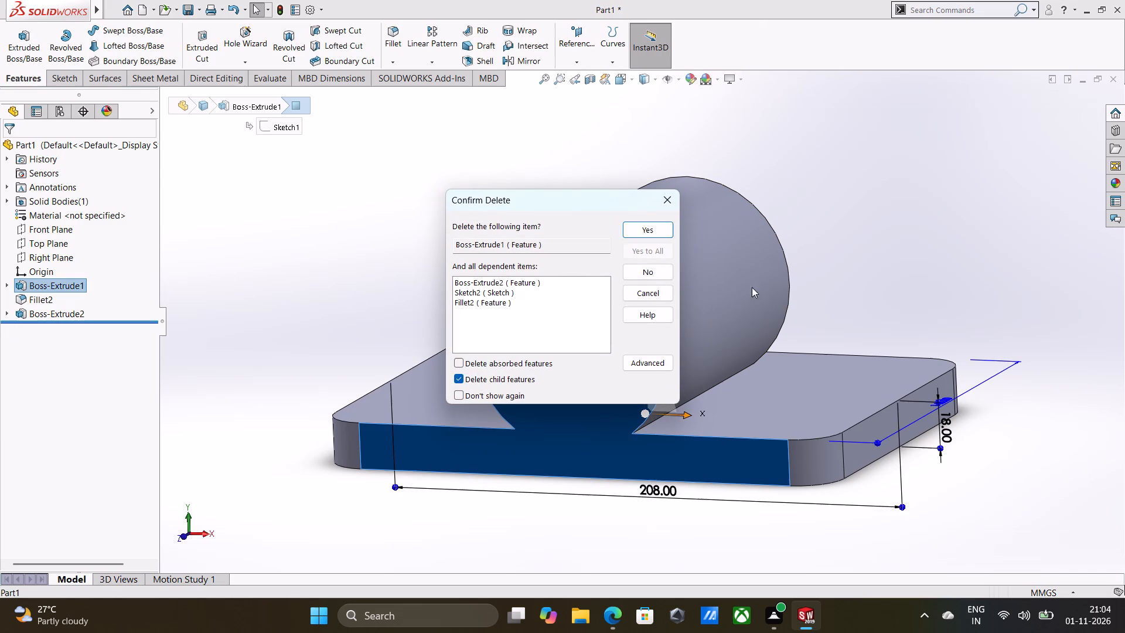
{"action": "left_click", "coordinate": [641, 220]}
{"action": "left_click", "coordinate": [646, 230]}
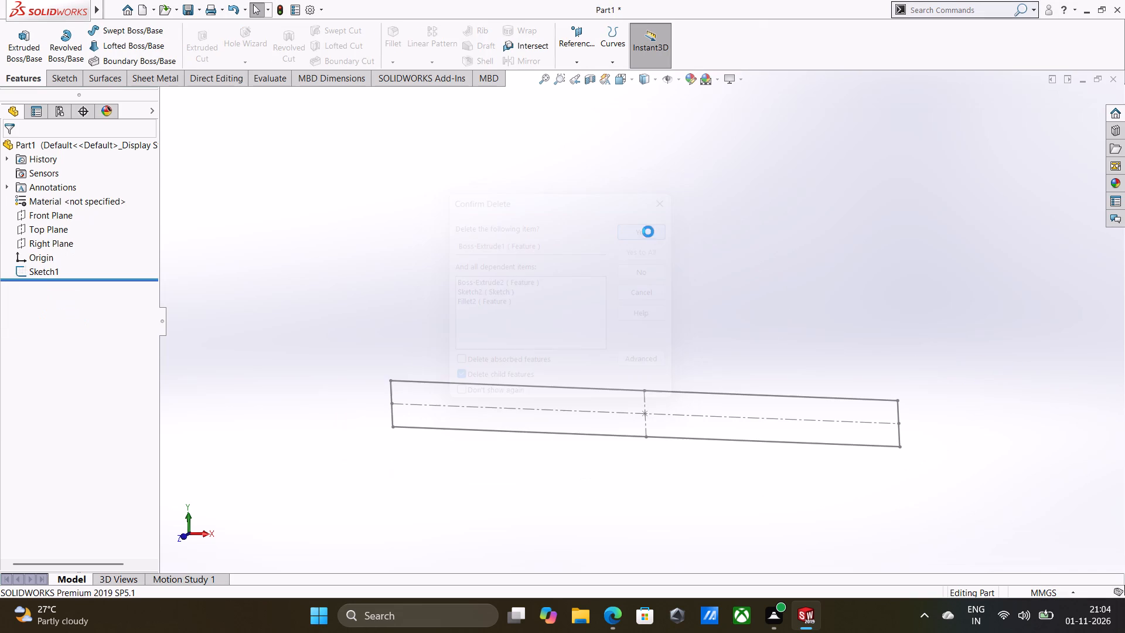
Delete the remaining base rectangle sketch from the part.
{"action": "left_click", "coordinate": [681, 393]}
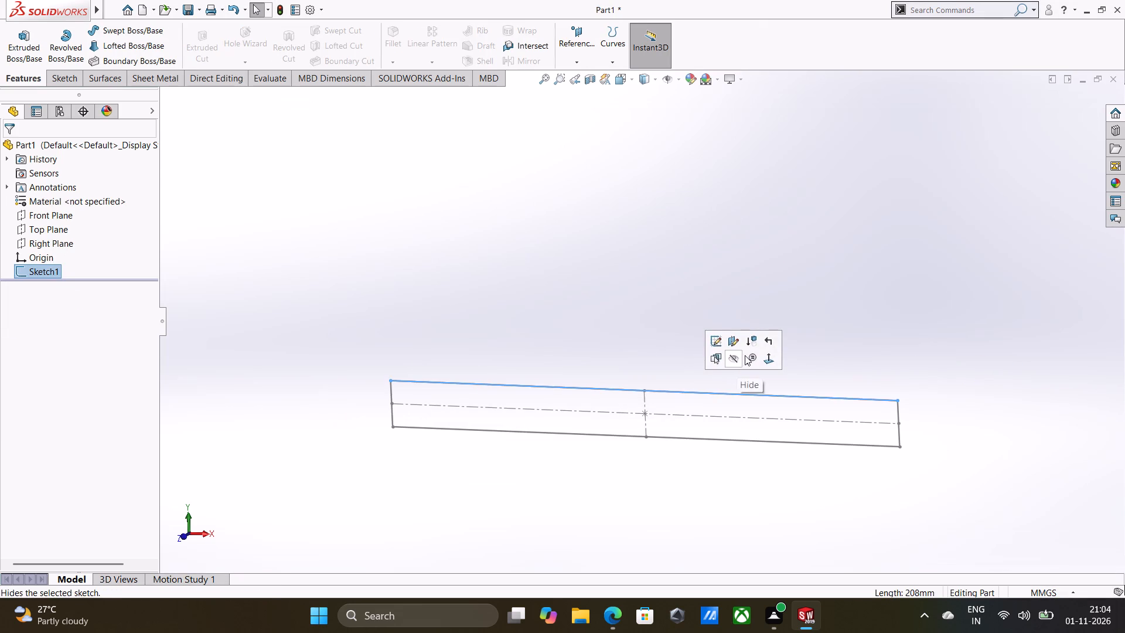
{"action": "key", "text": "Delete"}
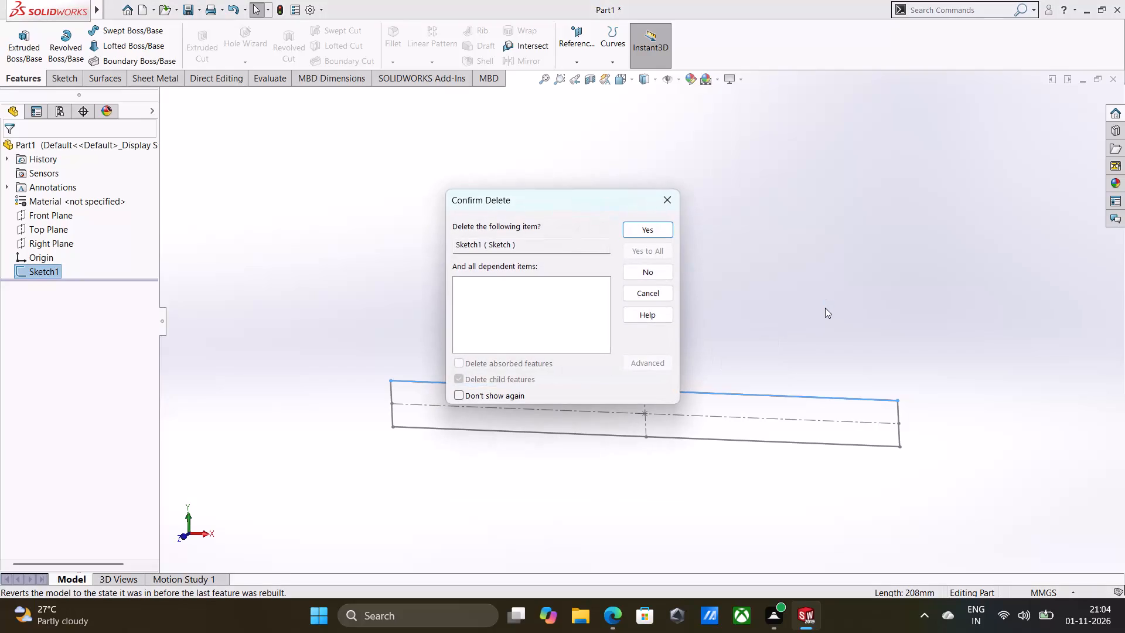
{"action": "left_click", "coordinate": [664, 225]}
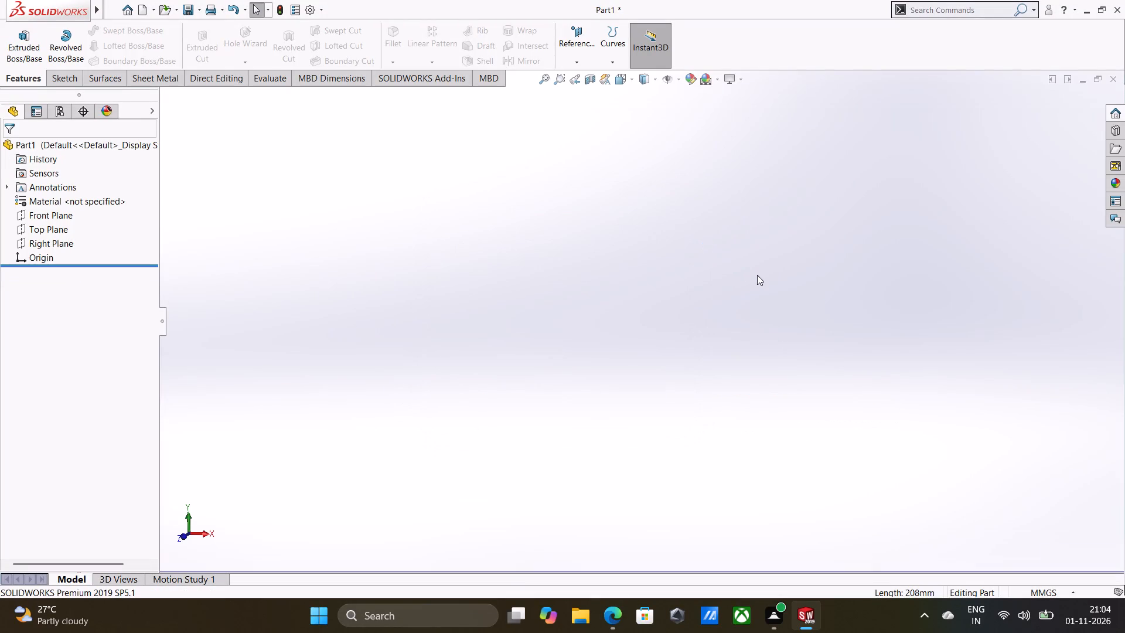
Sketch a vertical straight slot through the origin on the Front Plane, about 70 mm between centres and 31 mm wide.
{"action": "left_click", "coordinate": [757, 275]}
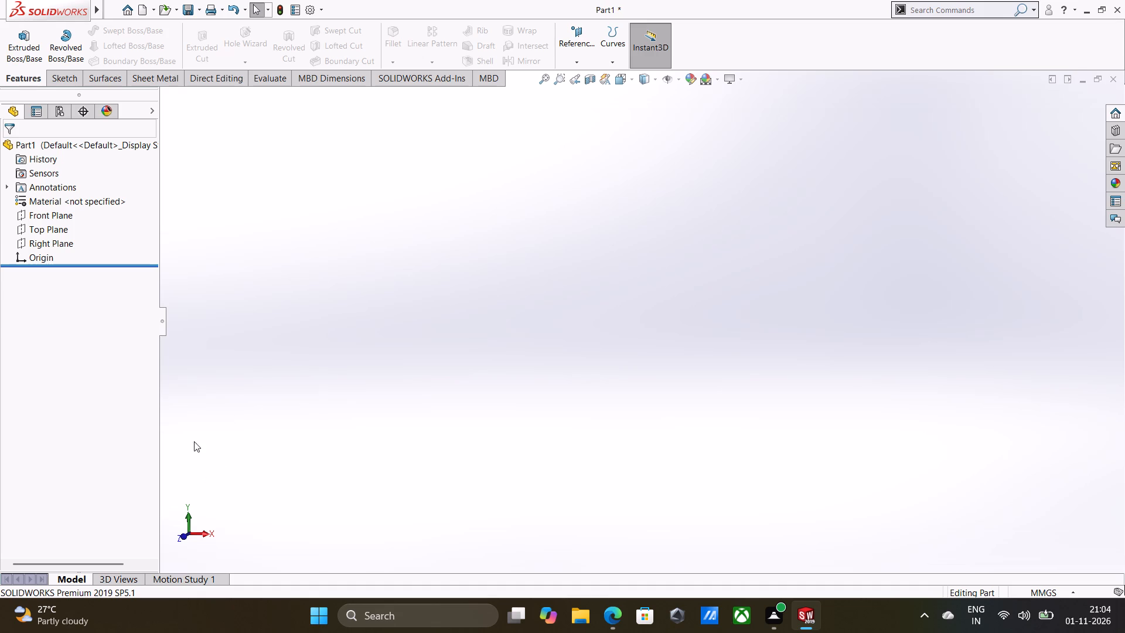
{"action": "left_click", "coordinate": [28, 215]}
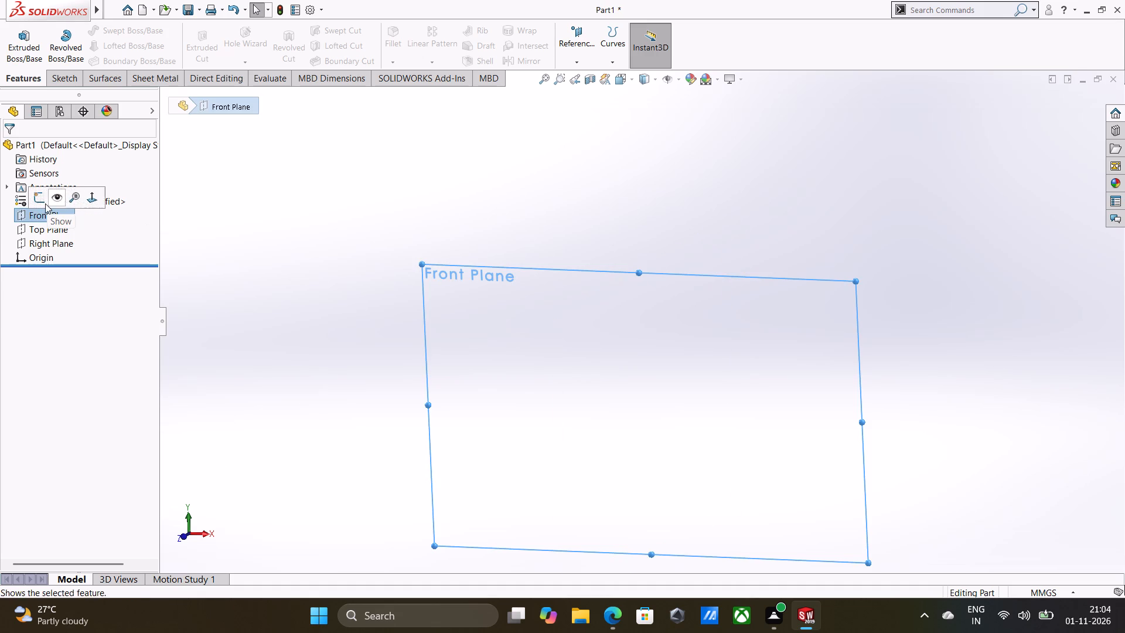
{"action": "left_click", "coordinate": [45, 203]}
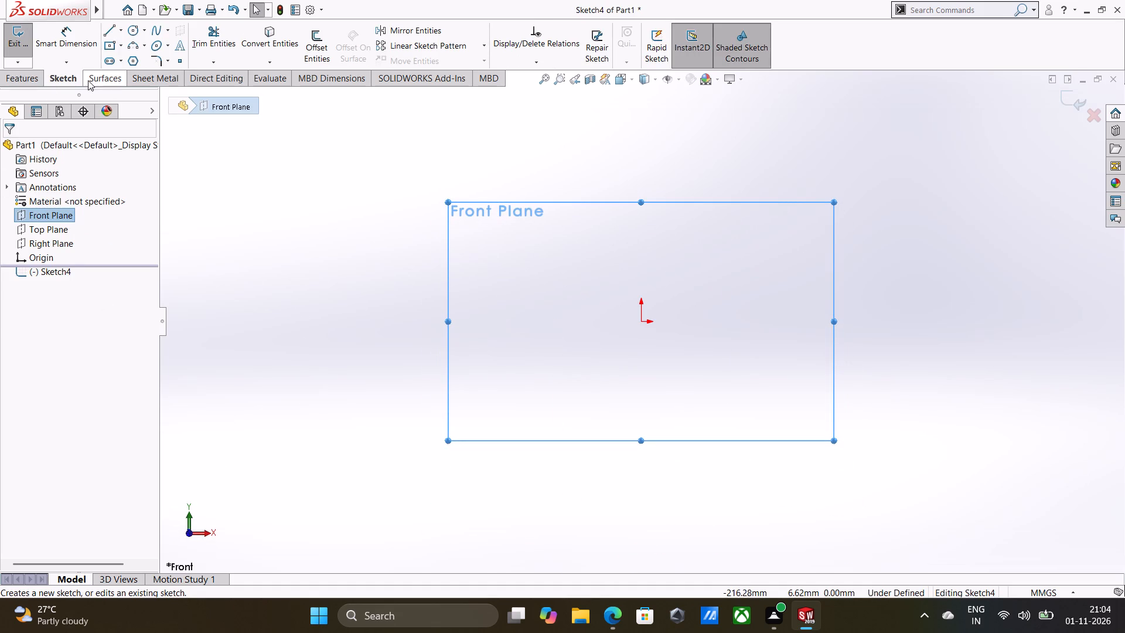
{"action": "left_click", "coordinate": [111, 62]}
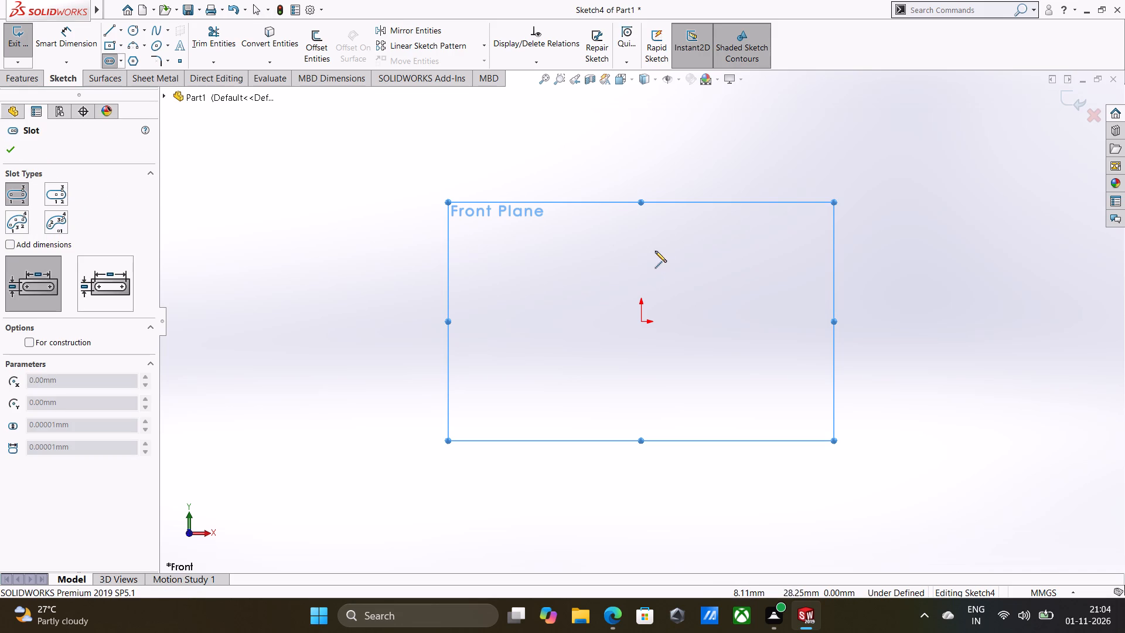
{"action": "left_click", "coordinate": [638, 241]}
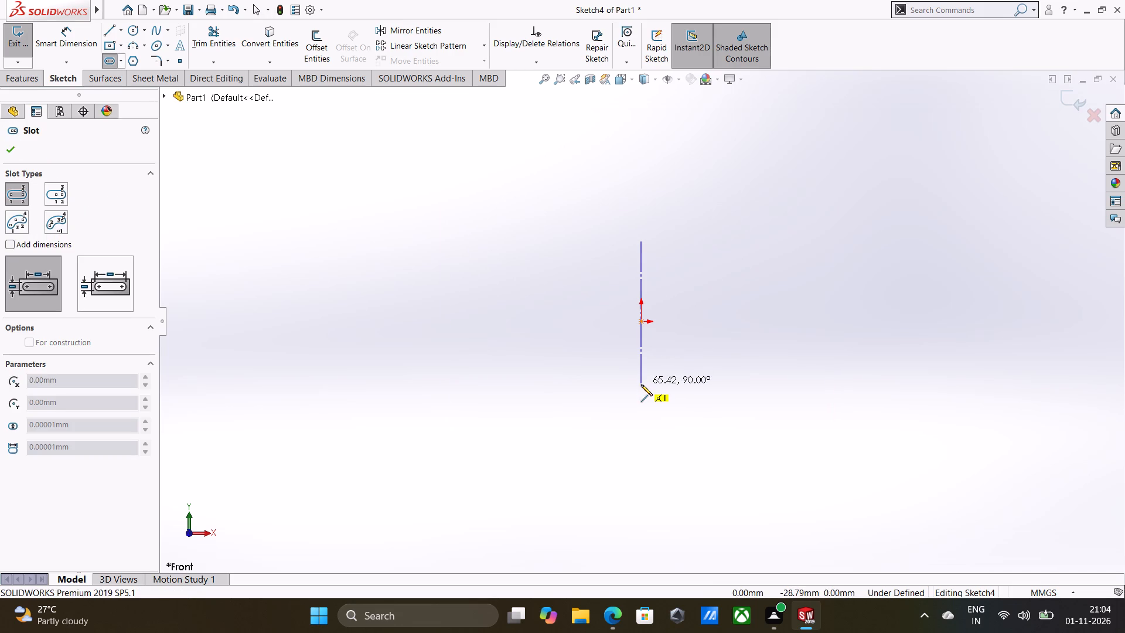
{"action": "left_click", "coordinate": [642, 394]}
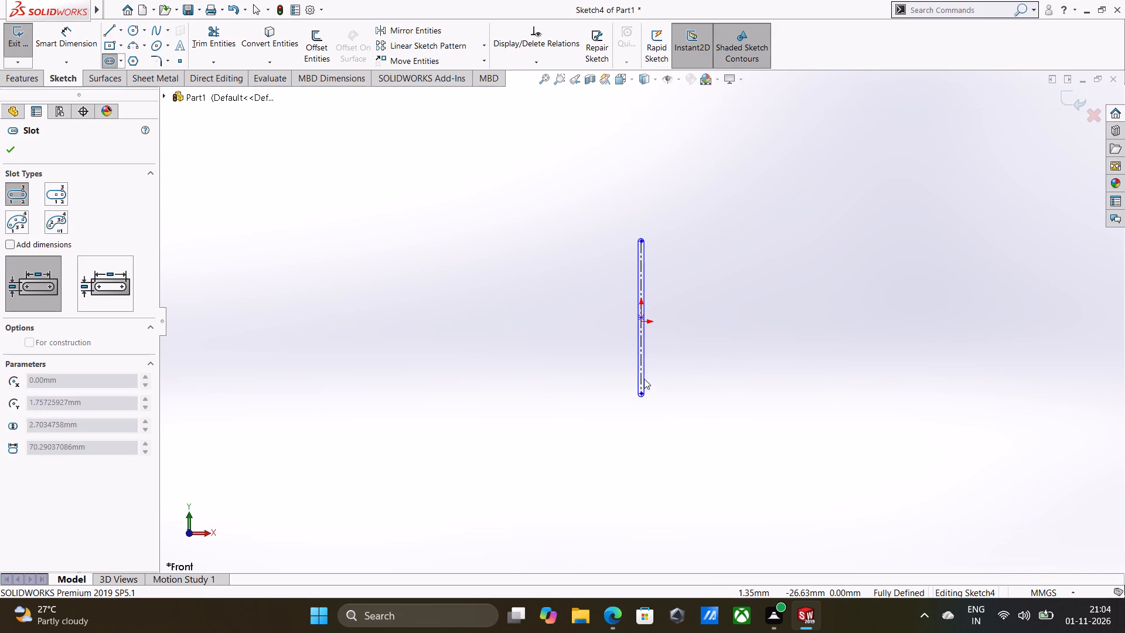
{"action": "left_click", "coordinate": [674, 374]}
{"action": "right_click", "coordinate": [796, 288]}
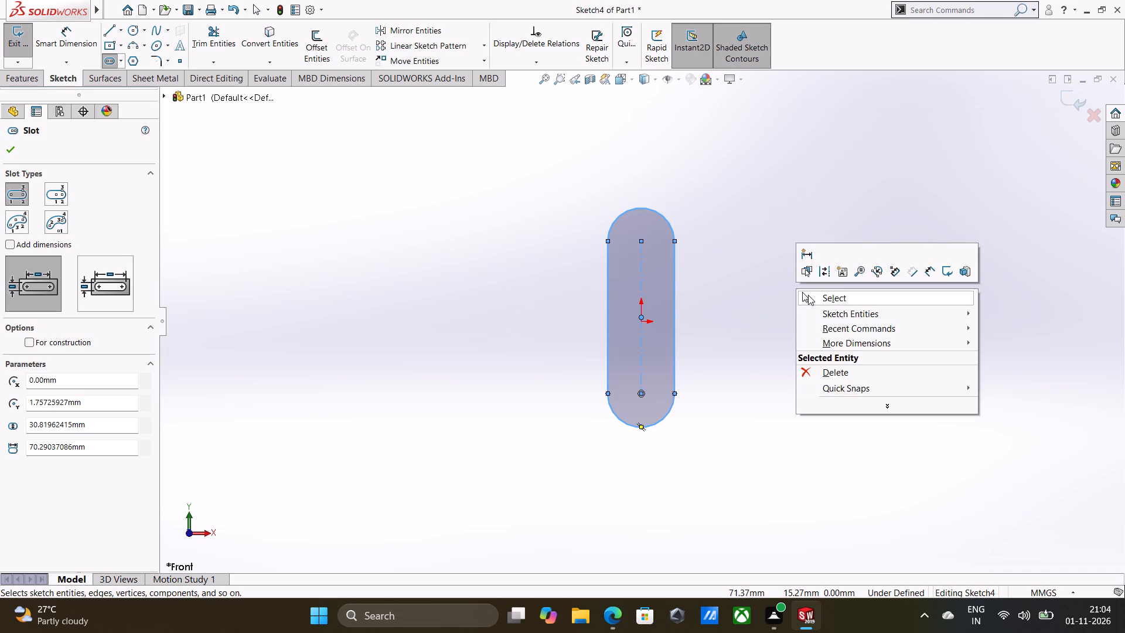
{"action": "left_click", "coordinate": [808, 295]}
Dimension the slot's upper end arc with a radius of 40 mm.
{"action": "right_click_drag", "start_coordinate": [790, 273], "coordinate": [793, 186]}
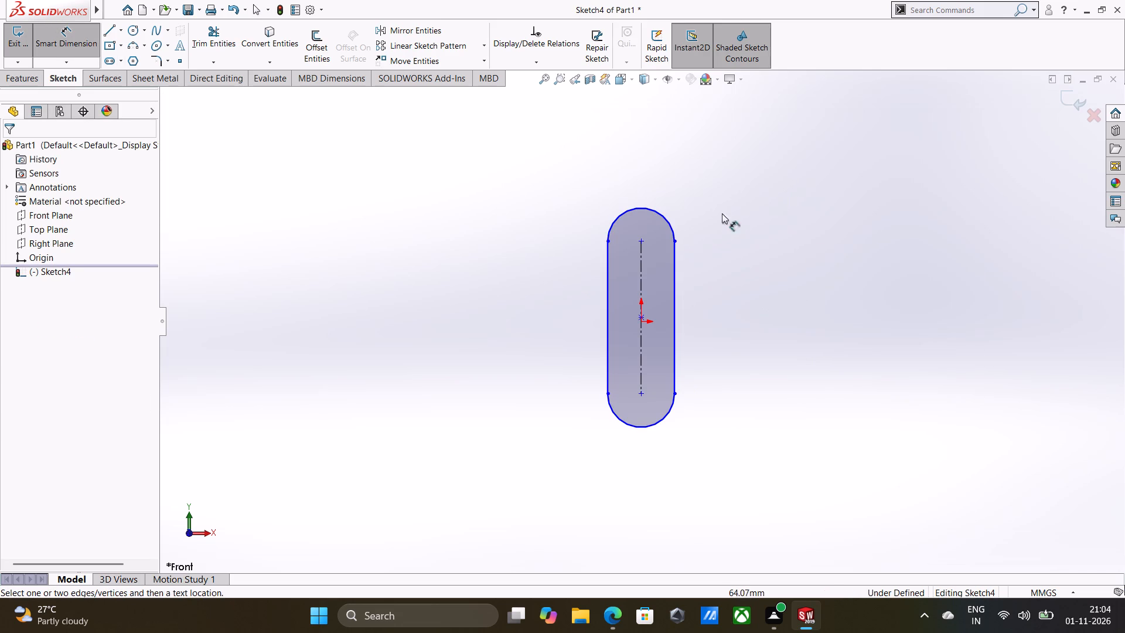
{"action": "left_click", "coordinate": [657, 213]}
{"action": "left_click", "coordinate": [680, 203]}
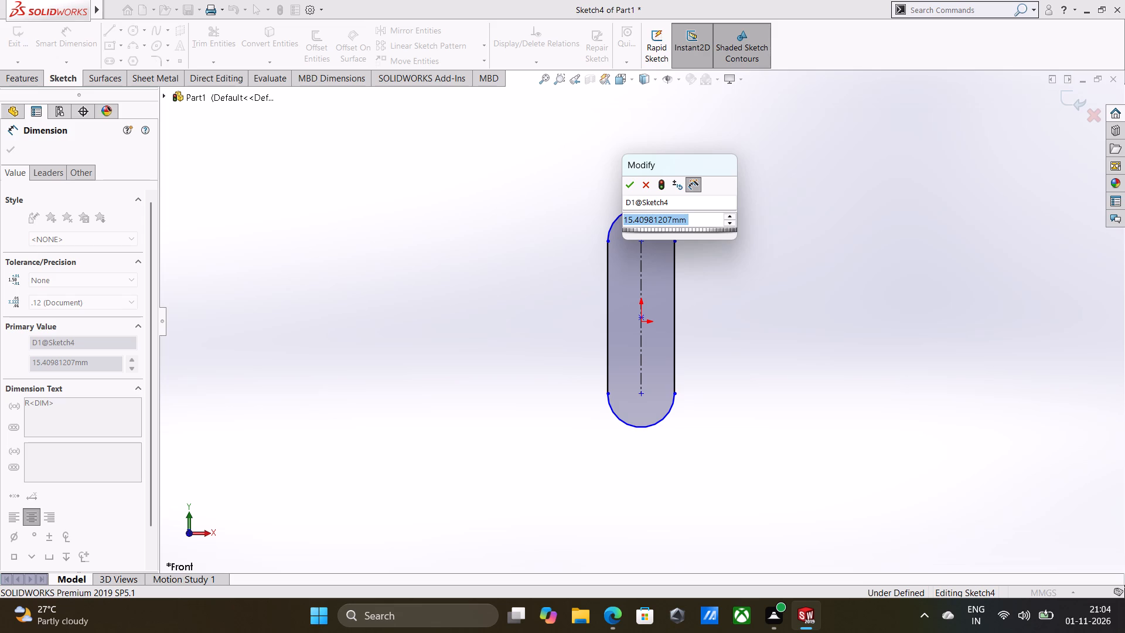
{"action": "key", "text": "4"}
{"action": "key", "text": "0"}
{"action": "key", "text": "Return"}
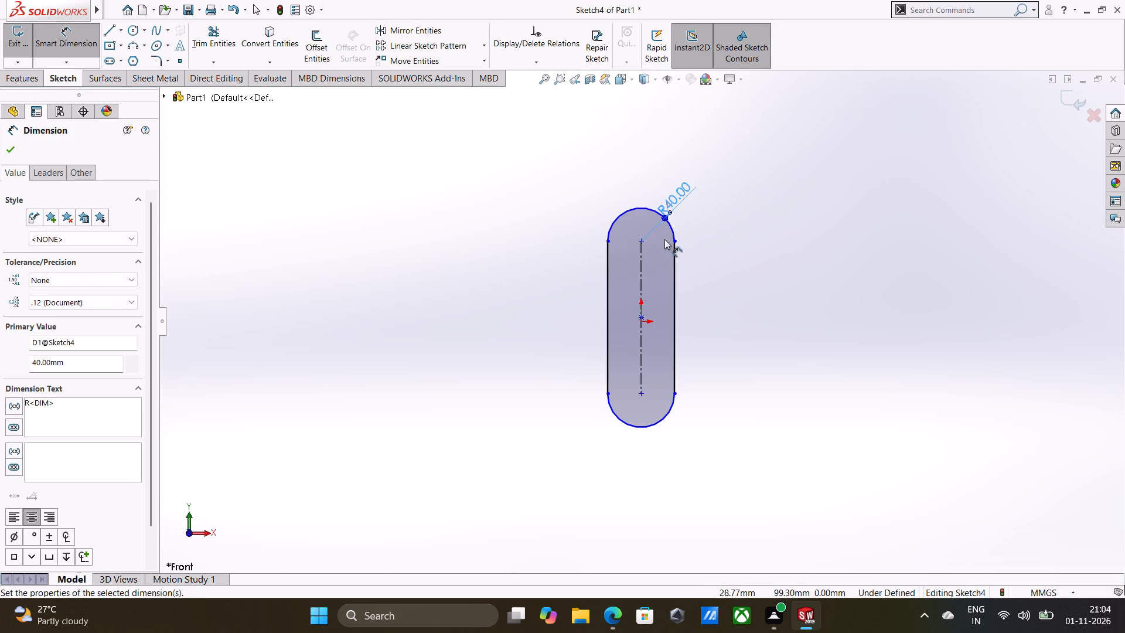
Dimension the distance between the slot's two arc centres as 50 mm.
{"action": "left_click", "coordinate": [640, 283]}
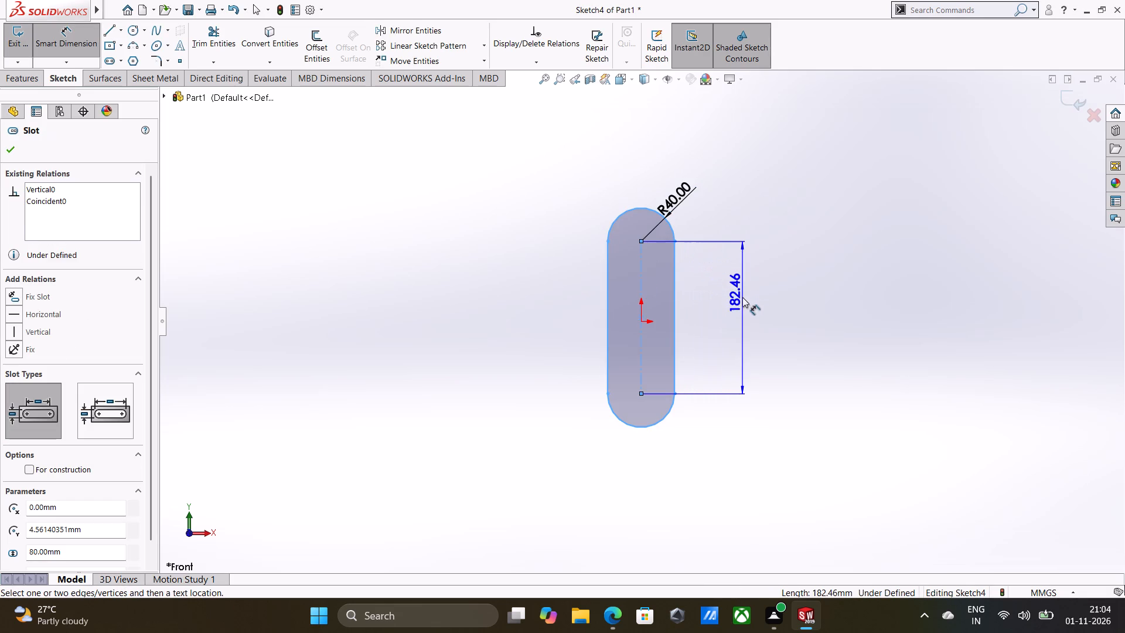
{"action": "left_click", "coordinate": [744, 302]}
{"action": "key", "text": "5"}
{"action": "key", "text": "0"}
{"action": "key", "text": "Return"}
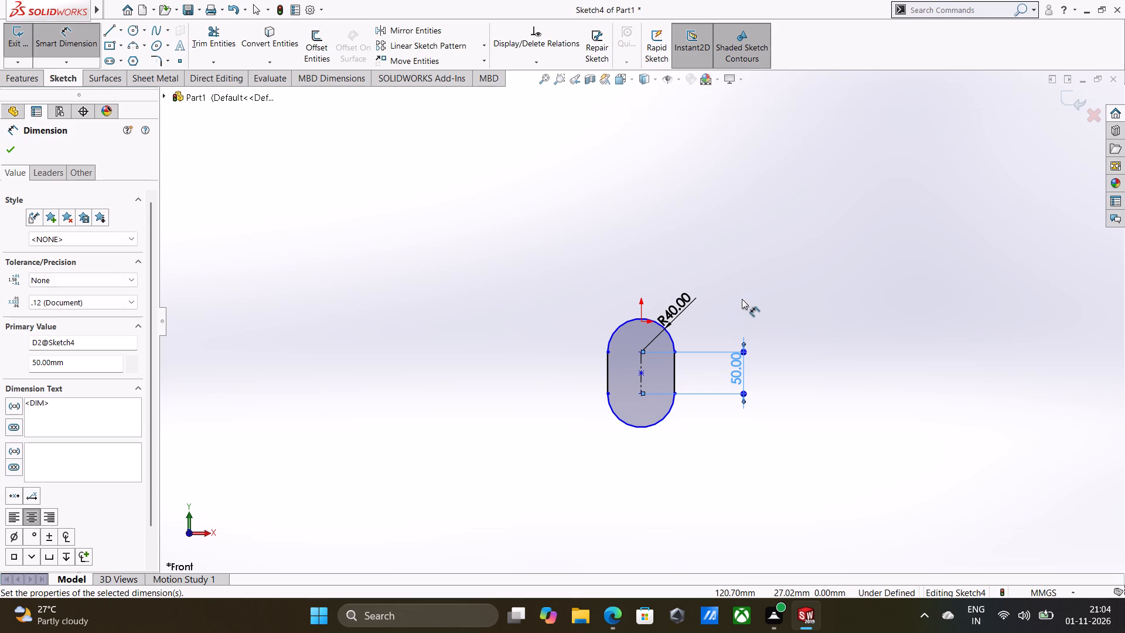
{"action": "key", "text": "Escape"}
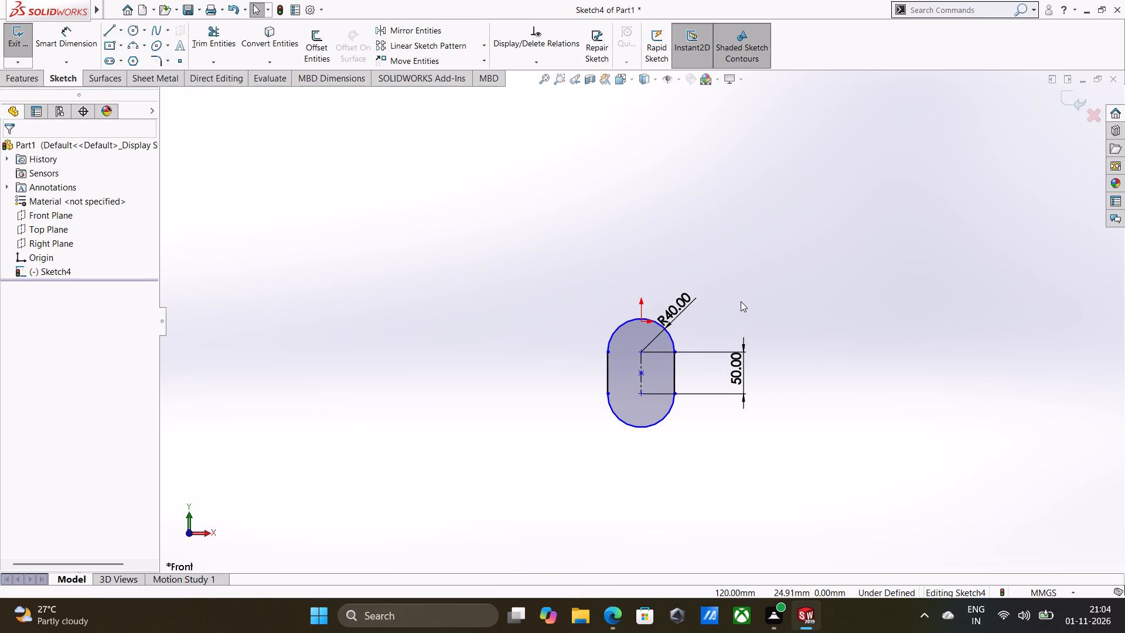
Make the slot's upper arc centre coincident with the sketch origin.
{"action": "left_click", "coordinate": [643, 352], "text": "shift"}
{"action": "left_click", "coordinate": [640, 319], "text": "shift"}
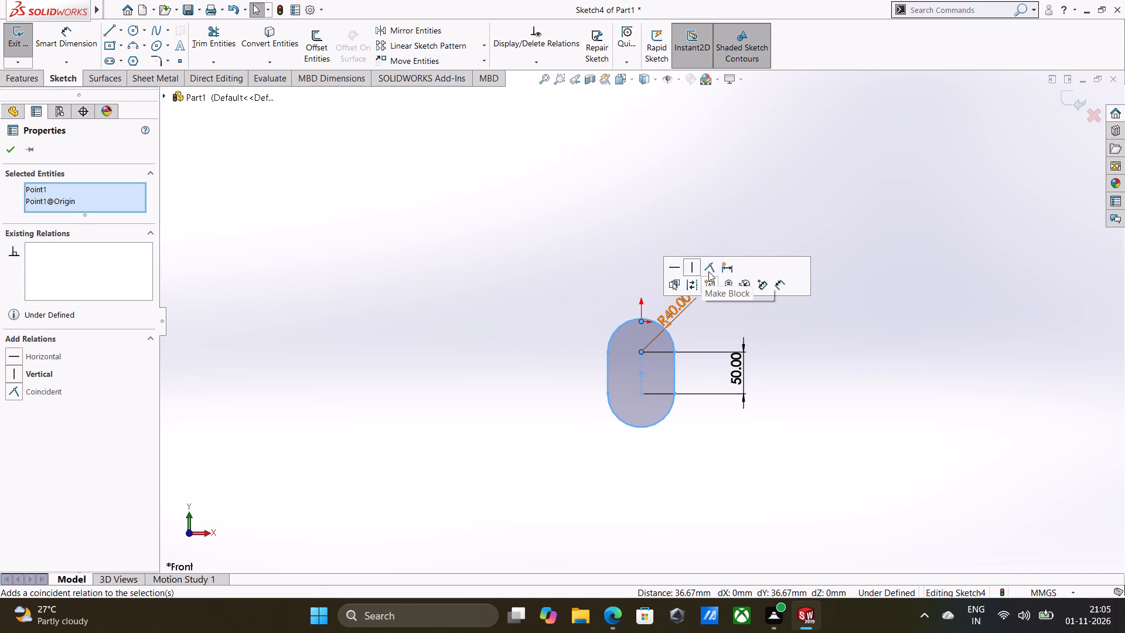
{"action": "left_click", "coordinate": [708, 271]}
{"action": "left_click", "coordinate": [826, 316]}
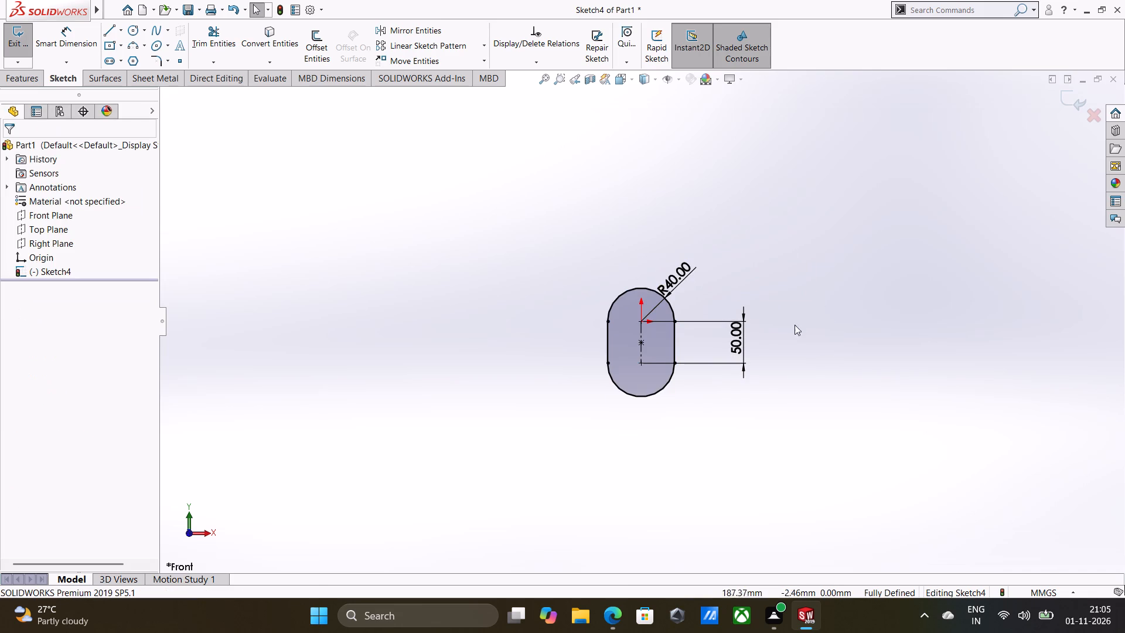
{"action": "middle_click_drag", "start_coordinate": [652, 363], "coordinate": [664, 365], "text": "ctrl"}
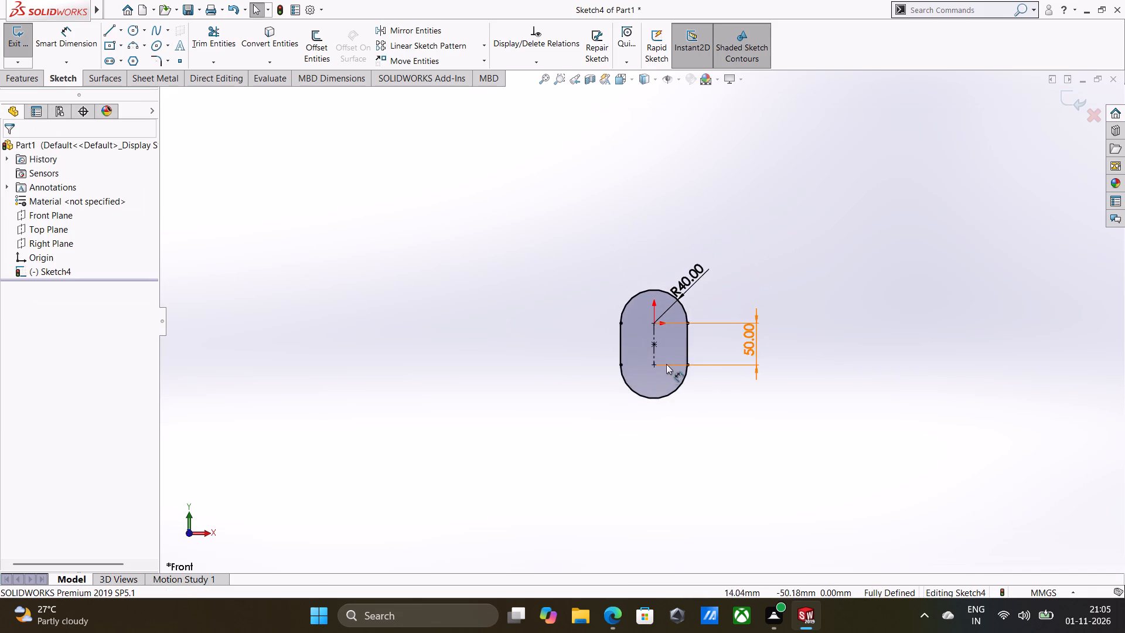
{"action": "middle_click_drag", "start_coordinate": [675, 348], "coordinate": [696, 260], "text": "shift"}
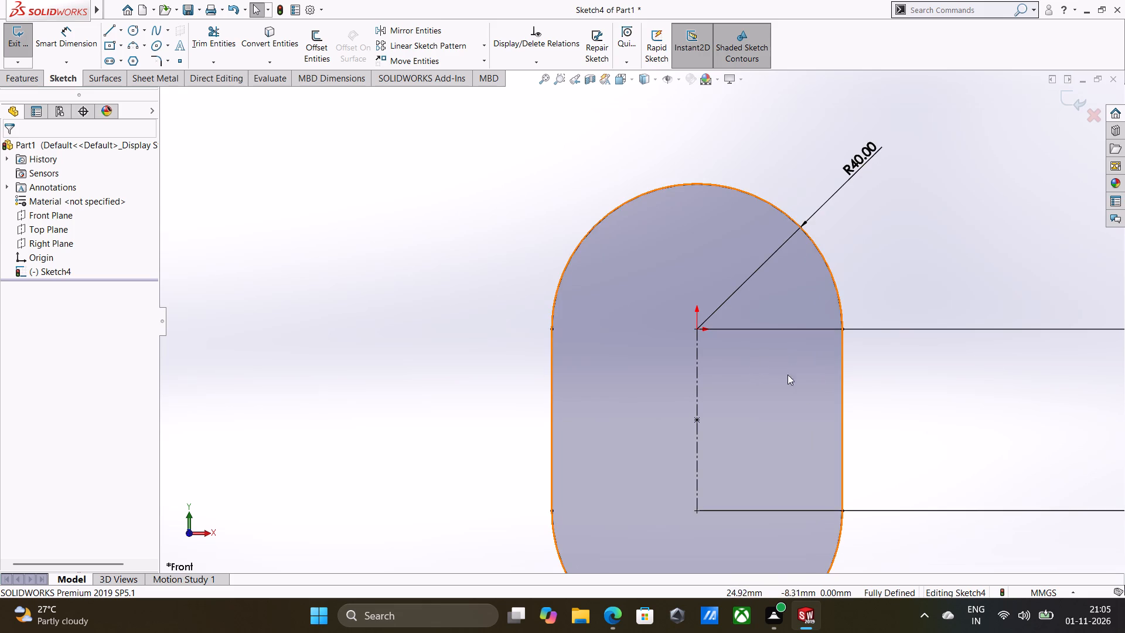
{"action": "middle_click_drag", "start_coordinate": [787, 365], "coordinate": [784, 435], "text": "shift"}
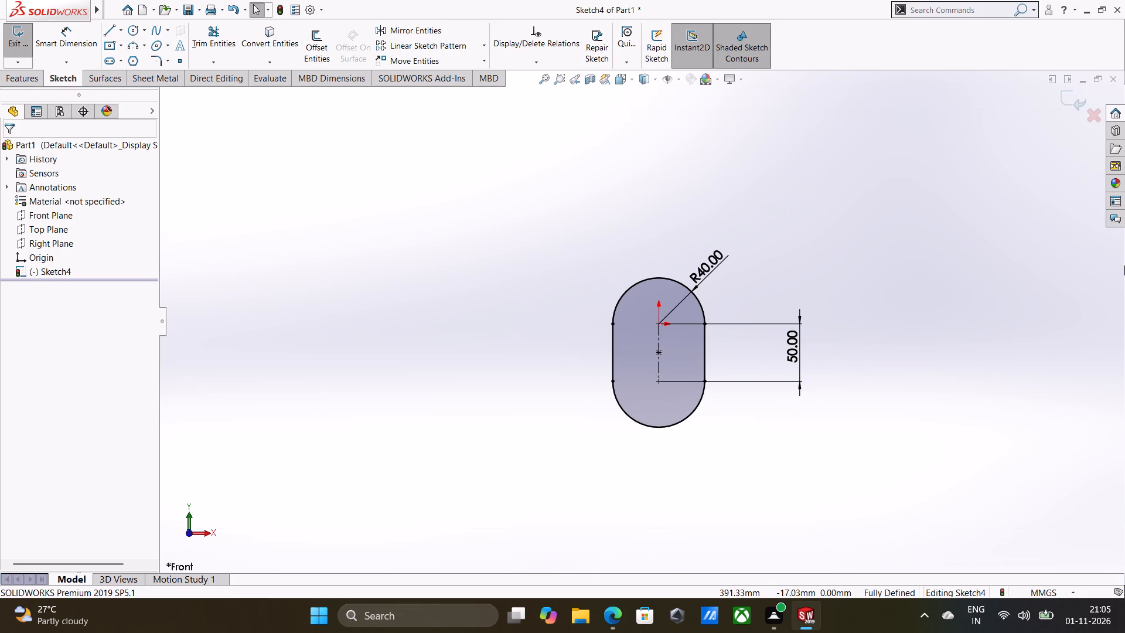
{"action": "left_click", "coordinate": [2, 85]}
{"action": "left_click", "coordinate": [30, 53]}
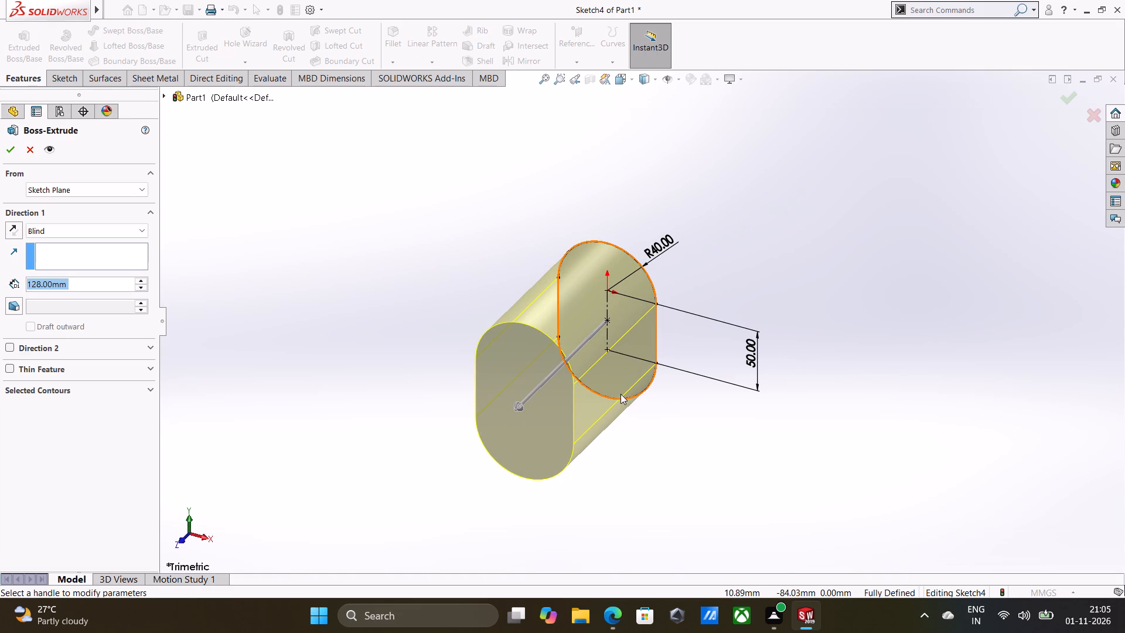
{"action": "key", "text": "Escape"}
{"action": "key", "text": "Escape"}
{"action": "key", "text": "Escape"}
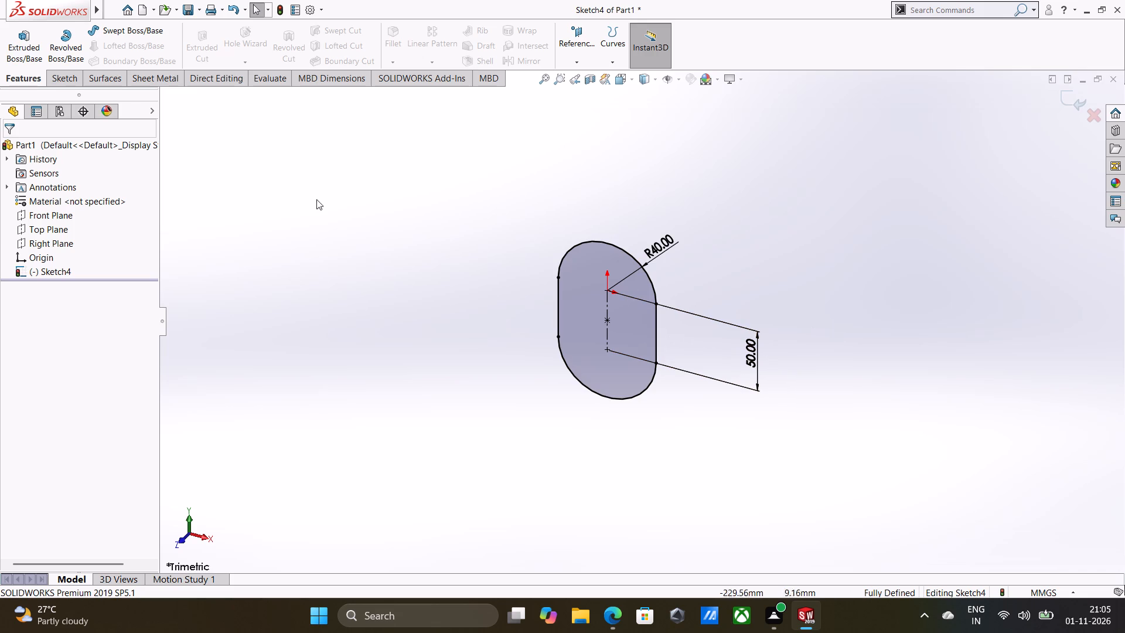
Draw a horizontal line across the slot, joining the two lower tangent points where the straight sides meet the bottom arc.
{"action": "left_click", "coordinate": [74, 78]}
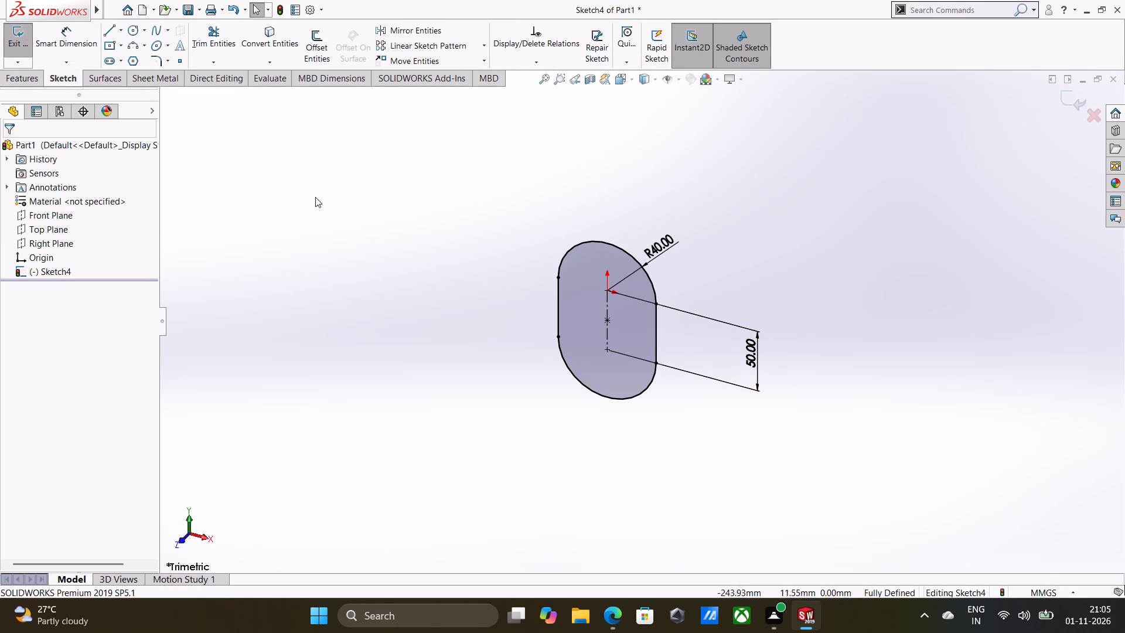
{"action": "right_click_drag", "start_coordinate": [722, 224], "coordinate": [738, 144]}
{"action": "right_click_drag", "start_coordinate": [834, 216], "coordinate": [688, 210]}
{"action": "left_click", "coordinate": [560, 338]}
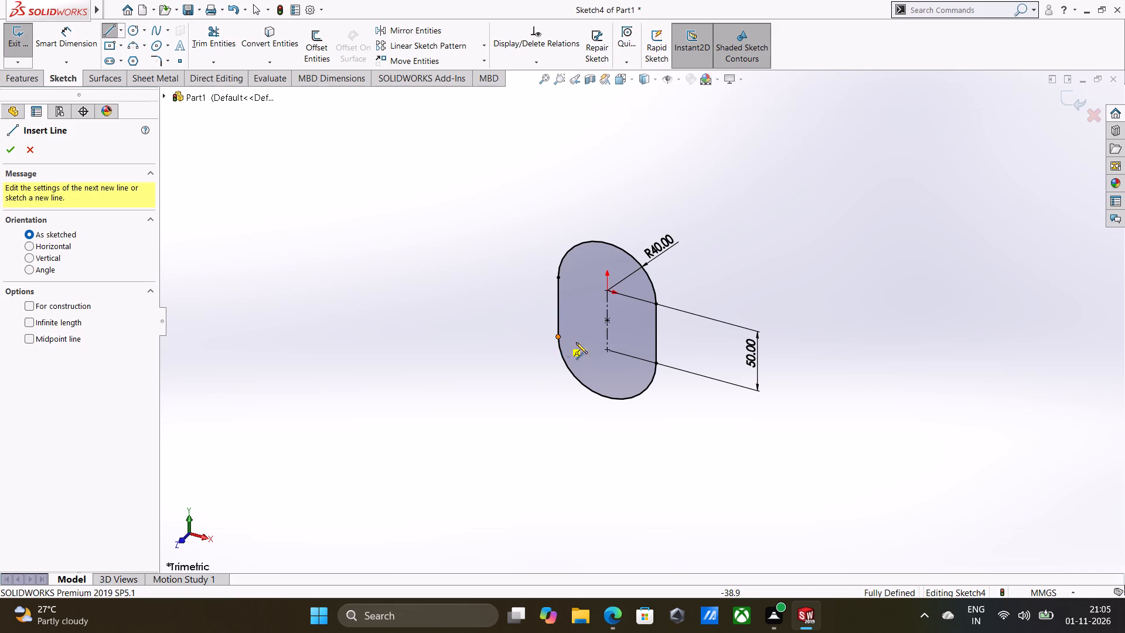
{"action": "left_click", "coordinate": [658, 362]}
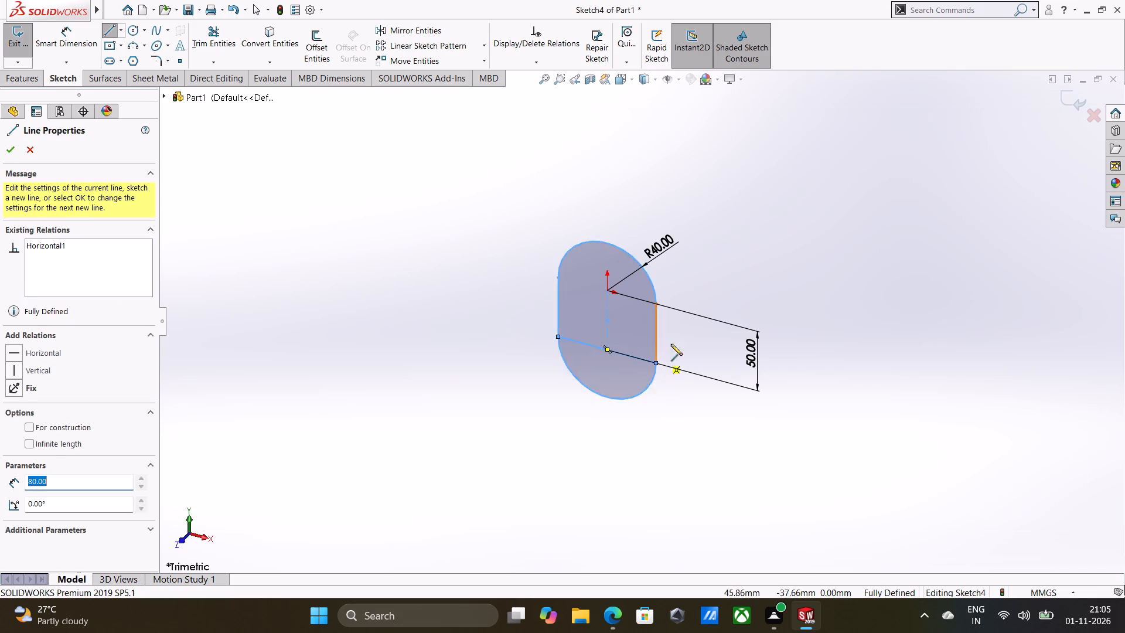
{"action": "right_click", "coordinate": [786, 277]}
{"action": "left_click", "coordinate": [799, 290]}
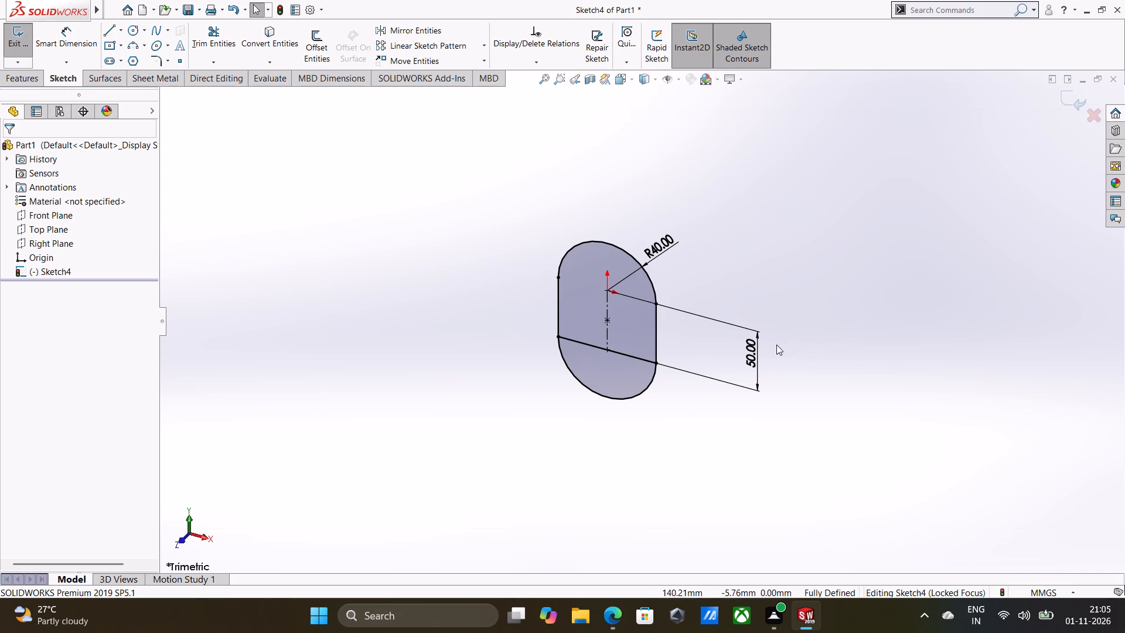
Start a Boss-Extrude of the arched region above the line, with a blind Direction 1 depth of 148/2 mm.
{"action": "left_click", "coordinate": [13, 79]}
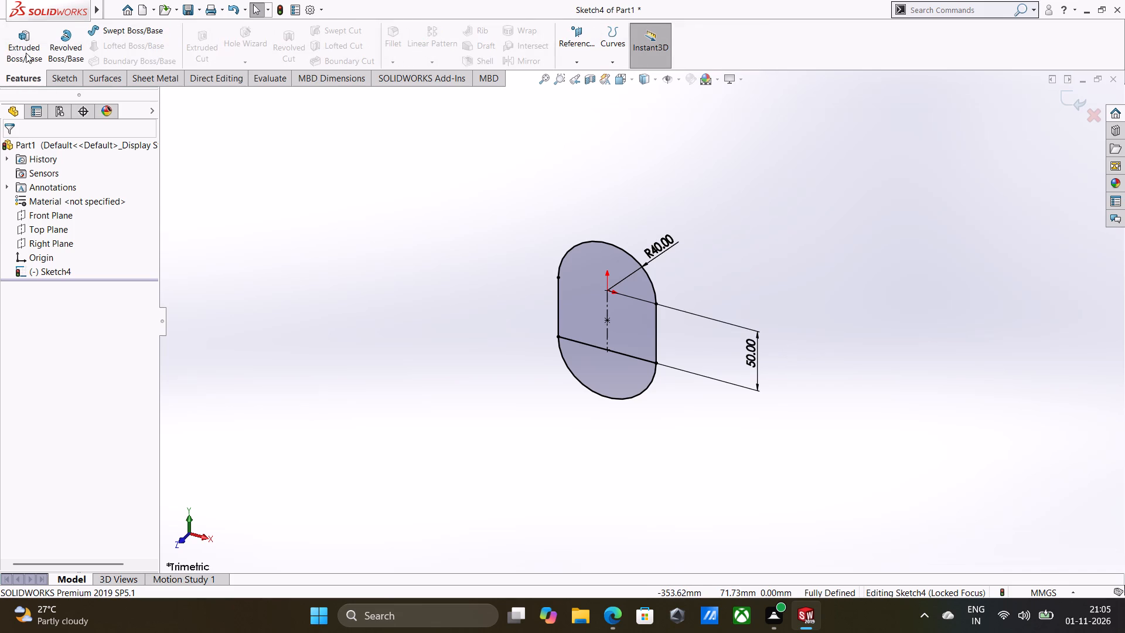
{"action": "left_click", "coordinate": [26, 53]}
{"action": "left_click", "coordinate": [586, 302]}
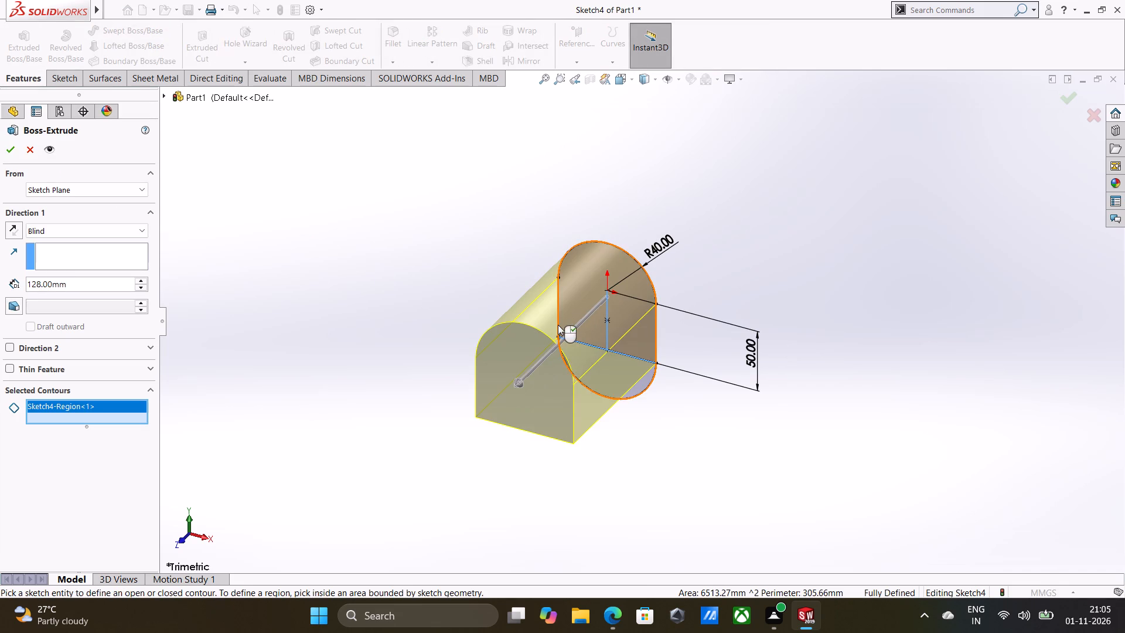
{"action": "double_click", "coordinate": [85, 285]}
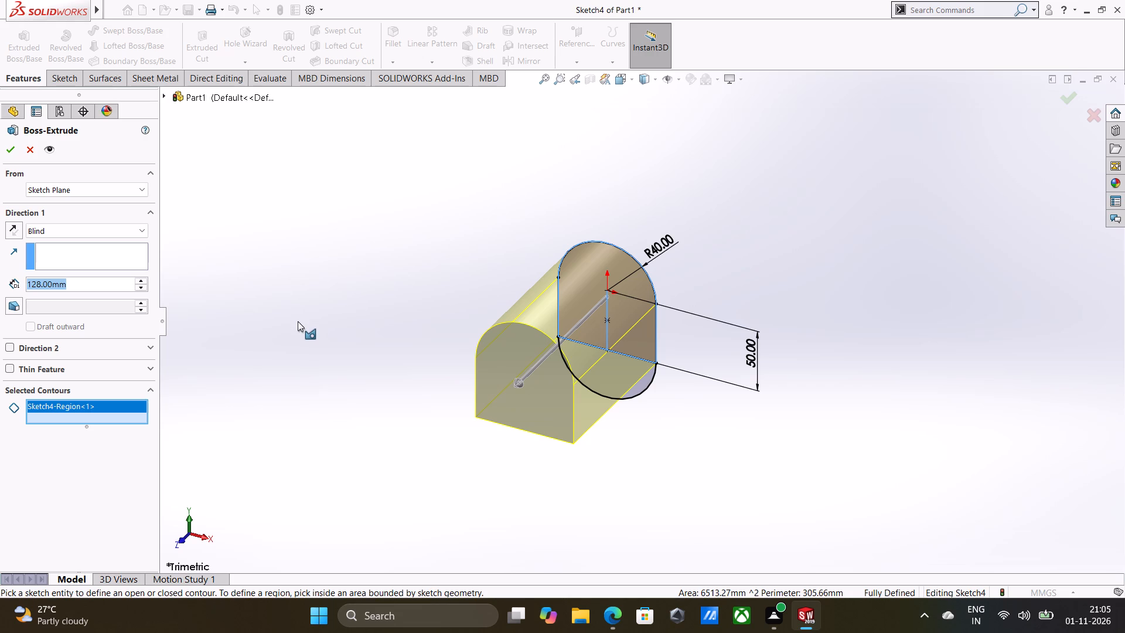
{"action": "type", "text": "14"}
{"action": "key", "text": "8"}
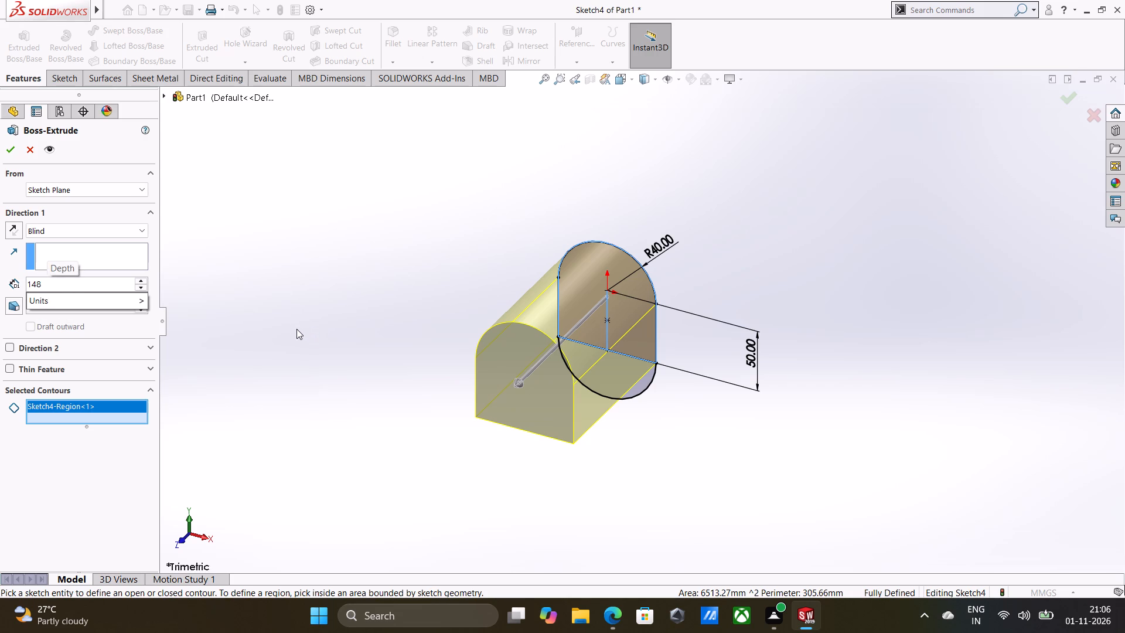
{"action": "type", "text": "/2"}
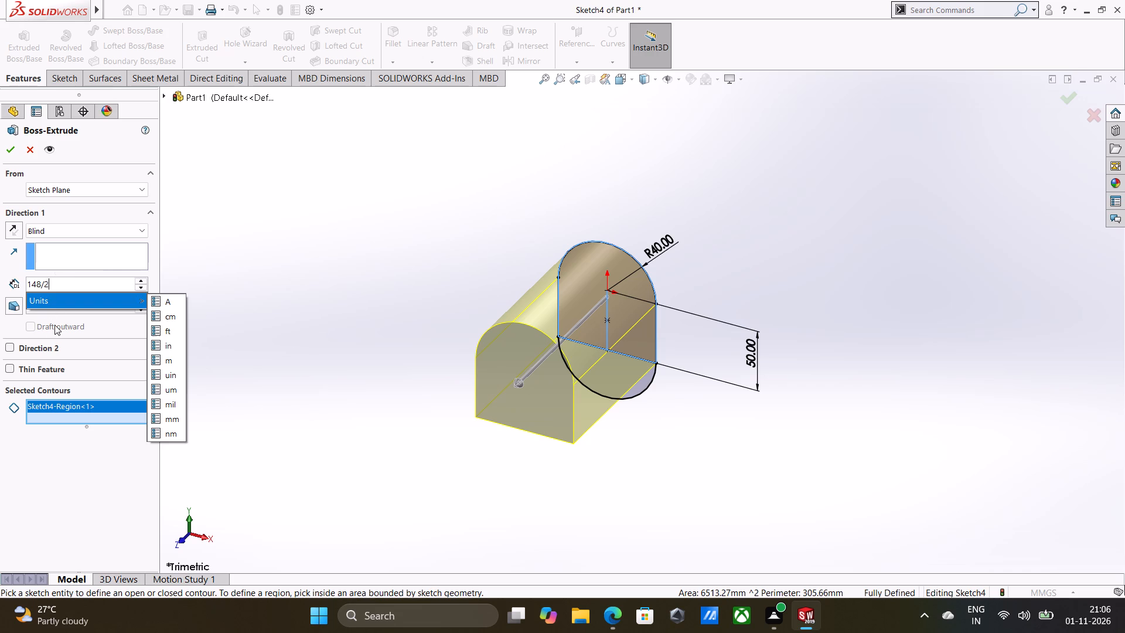
{"action": "left_click", "coordinate": [9, 350]}
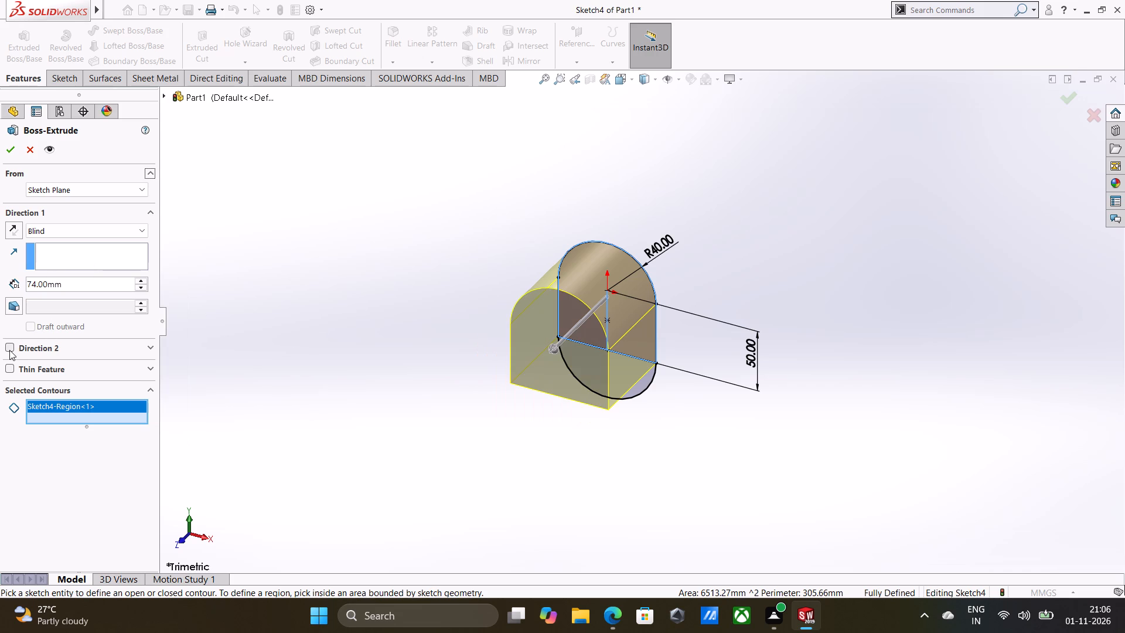
Add a blind Direction 2 to the Boss-Extrude with a depth of 148/2 mm.
{"action": "left_click", "coordinate": [14, 348]}
{"action": "left_click", "coordinate": [11, 348]}
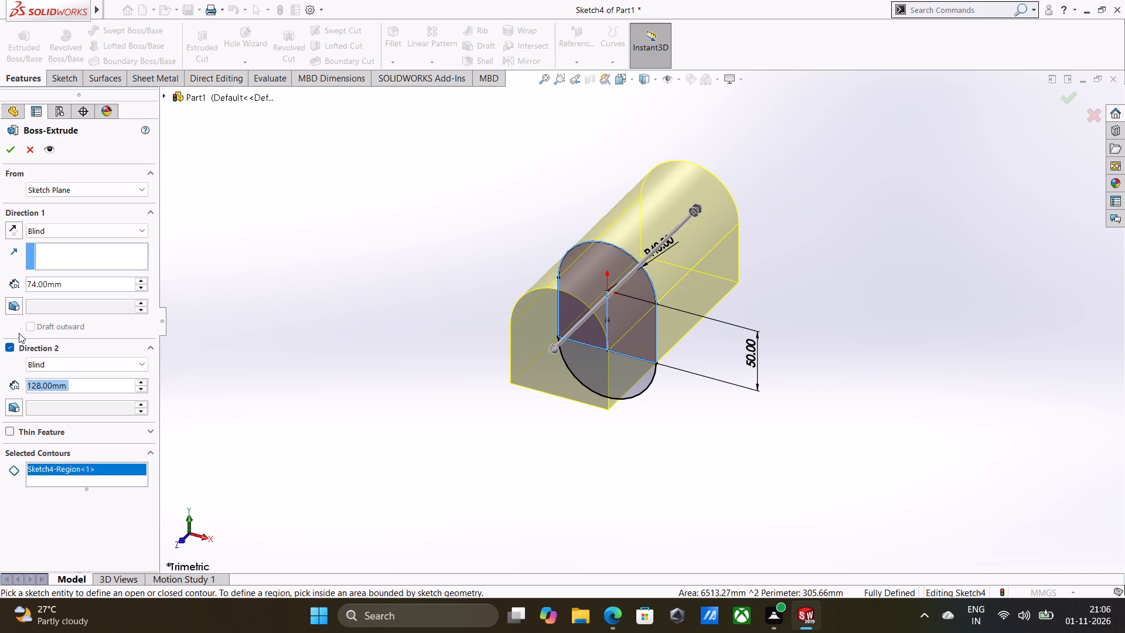
{"action": "type", "text": "148"}
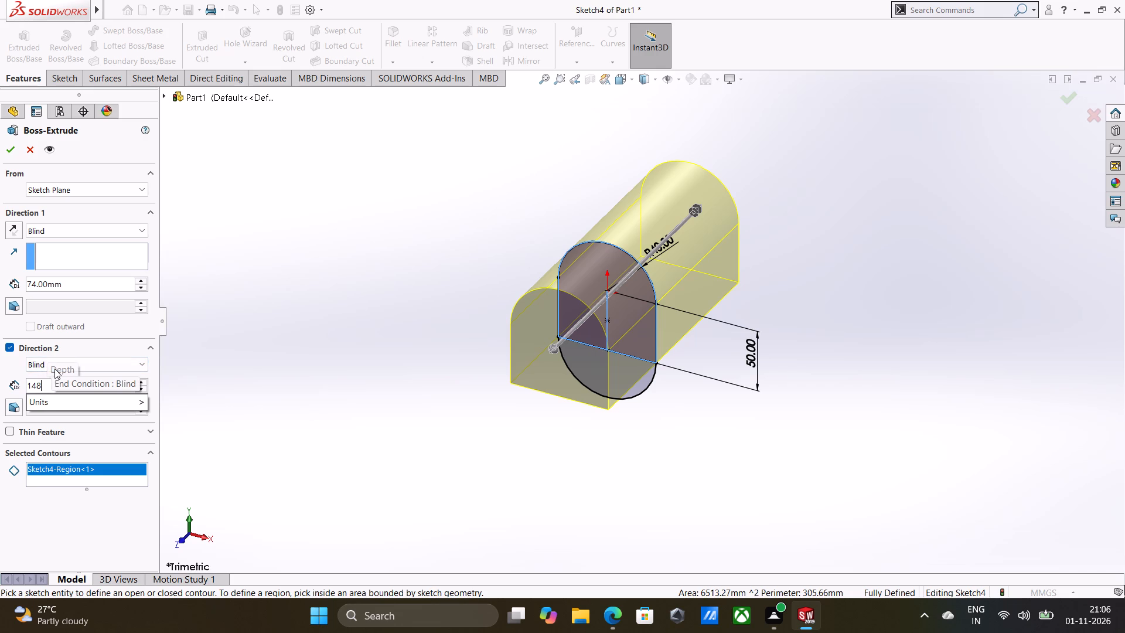
{"action": "key", "text": "slash"}
{"action": "key", "text": "2"}
{"action": "left_click", "coordinate": [77, 386]}
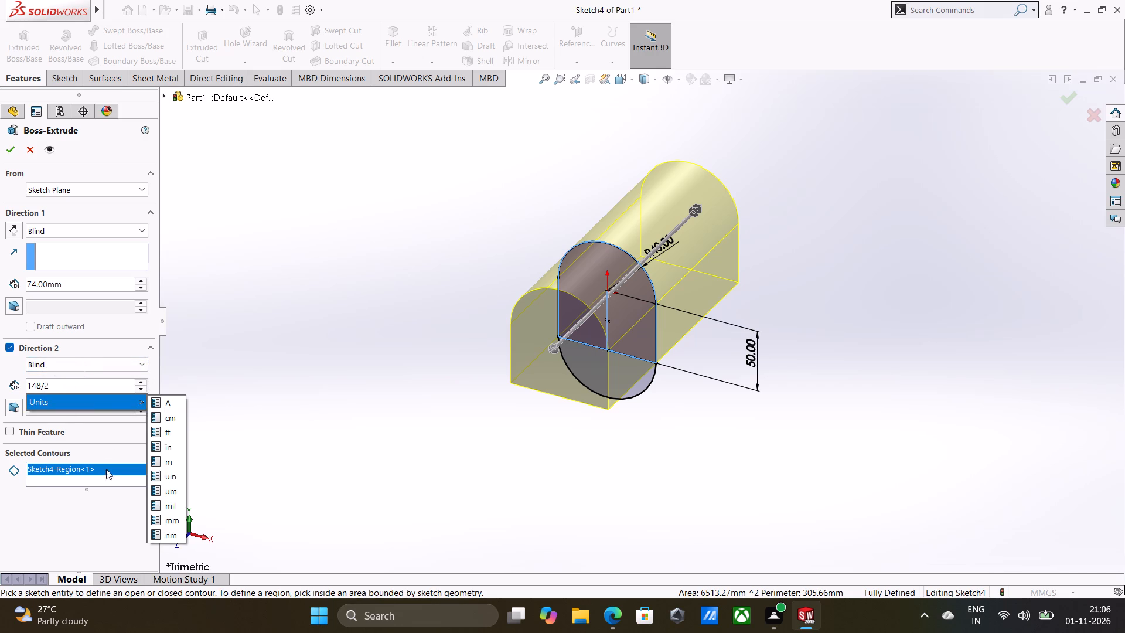
{"action": "left_click", "coordinate": [92, 513]}
{"action": "key", "text": "Return"}
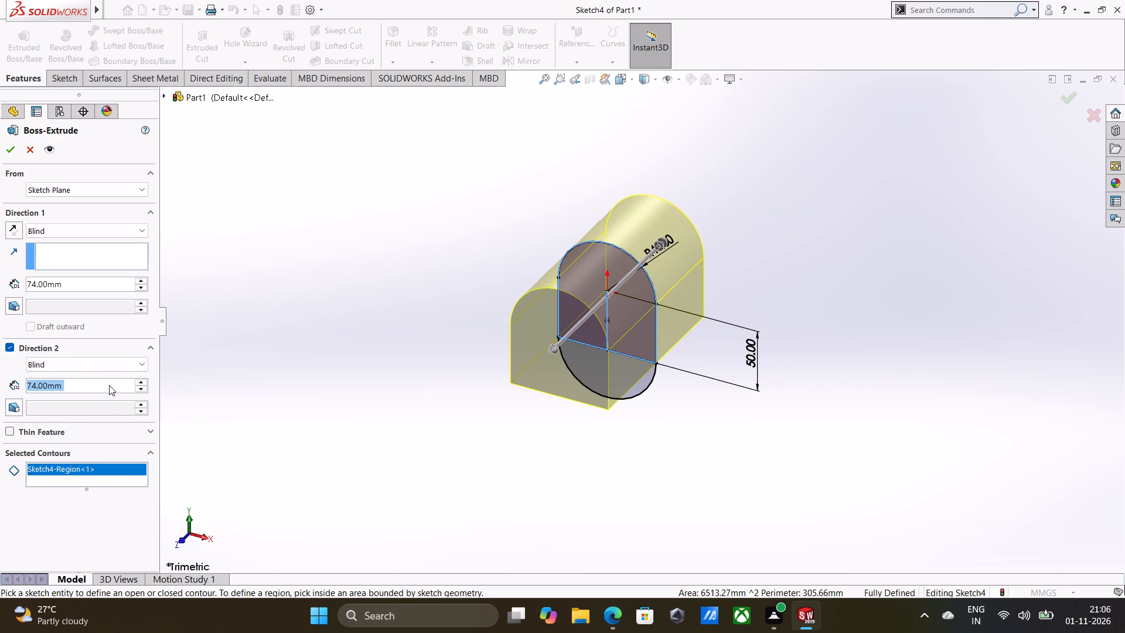
Subtract 20 mm from the Direction 2 depth to make it 54 mm, and complete the extrude.
{"action": "left_click", "coordinate": [109, 385]}
{"action": "key", "text": "minus"}
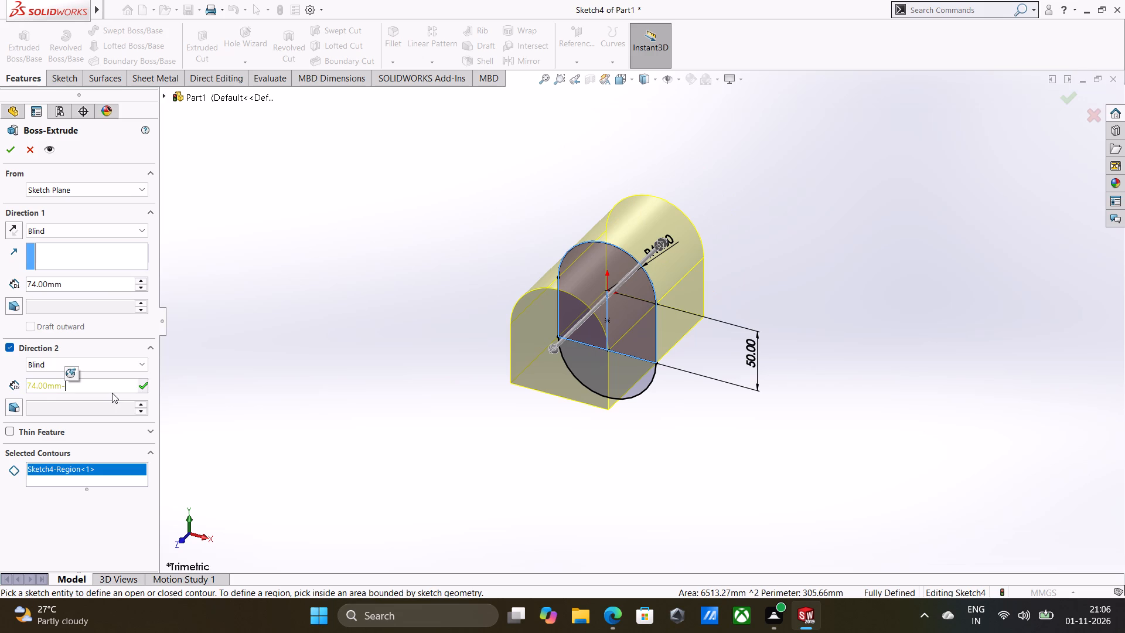
{"action": "key", "text": "2"}
{"action": "key", "text": "0"}
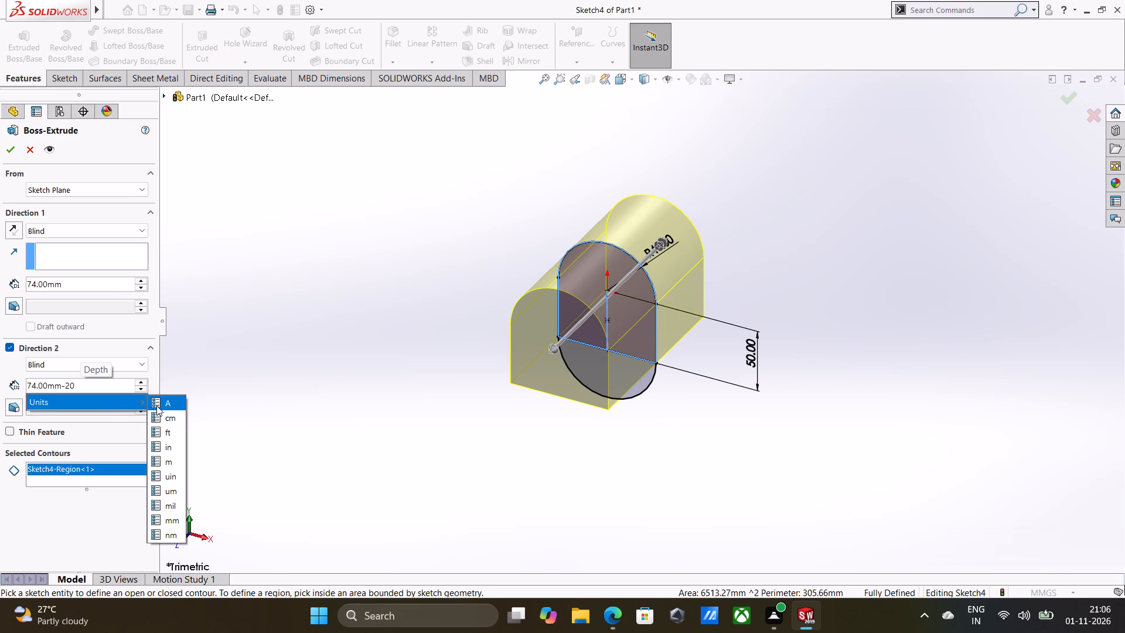
{"action": "key", "text": "Return"}
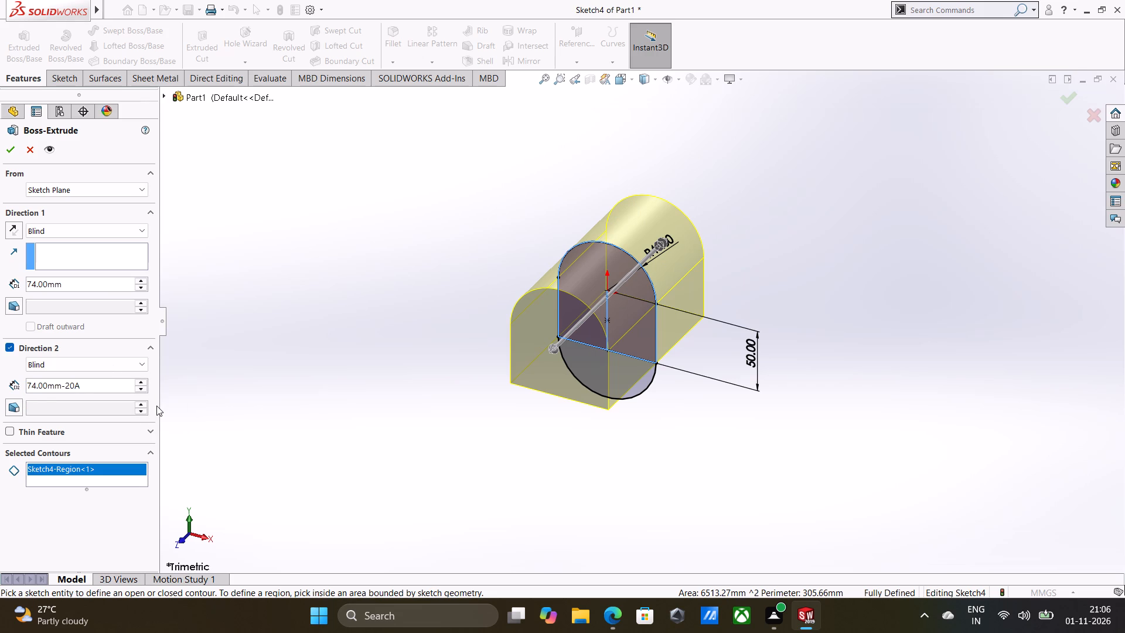
{"action": "key", "text": "BackSpace"}
{"action": "key", "text": "Return"}
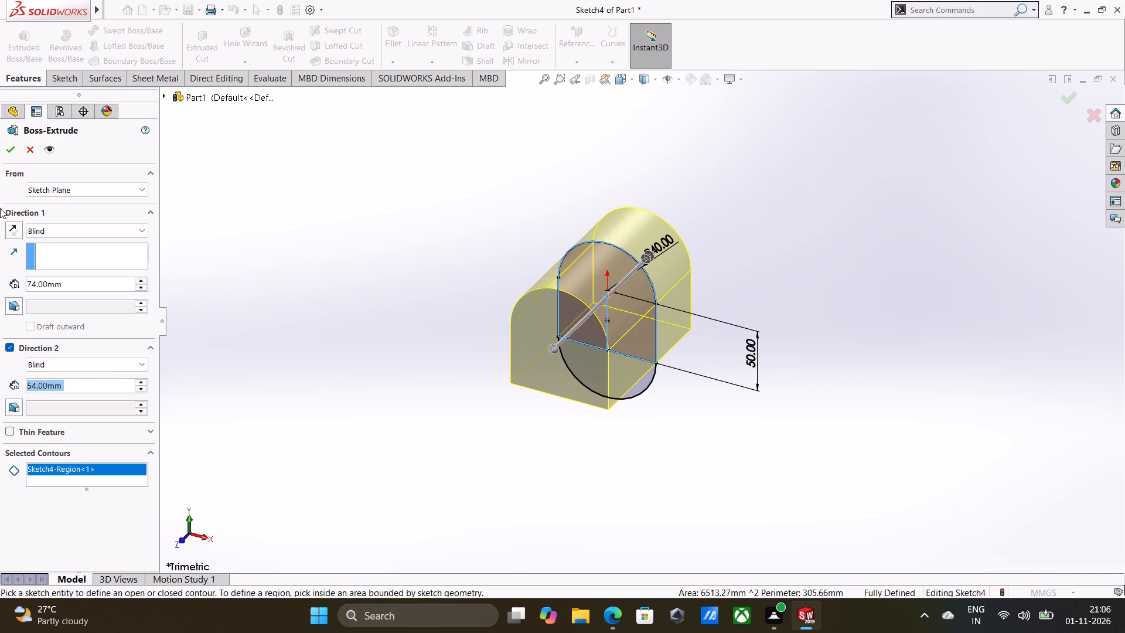
{"action": "left_click", "coordinate": [13, 155]}
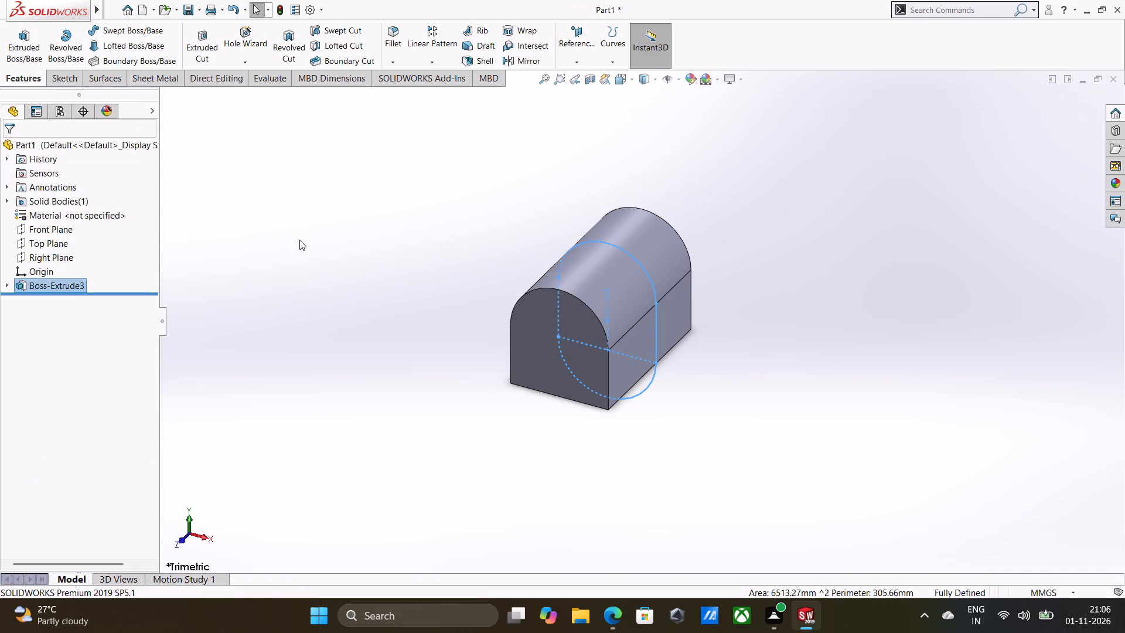
Examine the extruded arched body in isometric and rotated views, checking its far end face and the extrusion depths.
{"action": "left_click", "coordinate": [377, 263]}
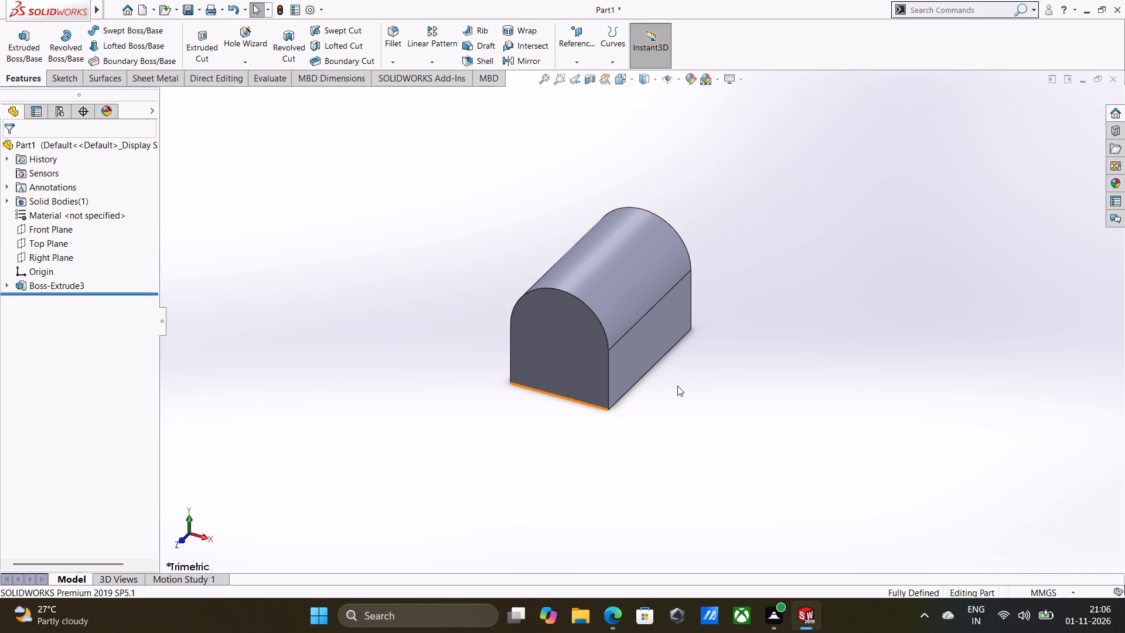
{"action": "key", "text": "ctrl+7"}
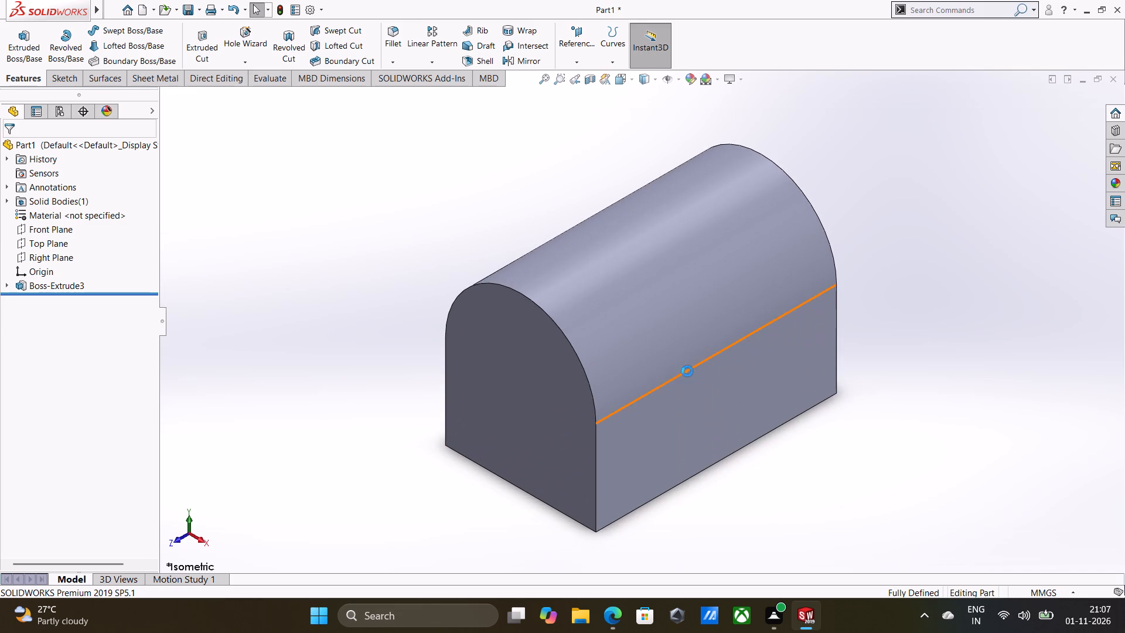
{"action": "middle_click_drag", "start_coordinate": [694, 387], "coordinate": [686, 390]}
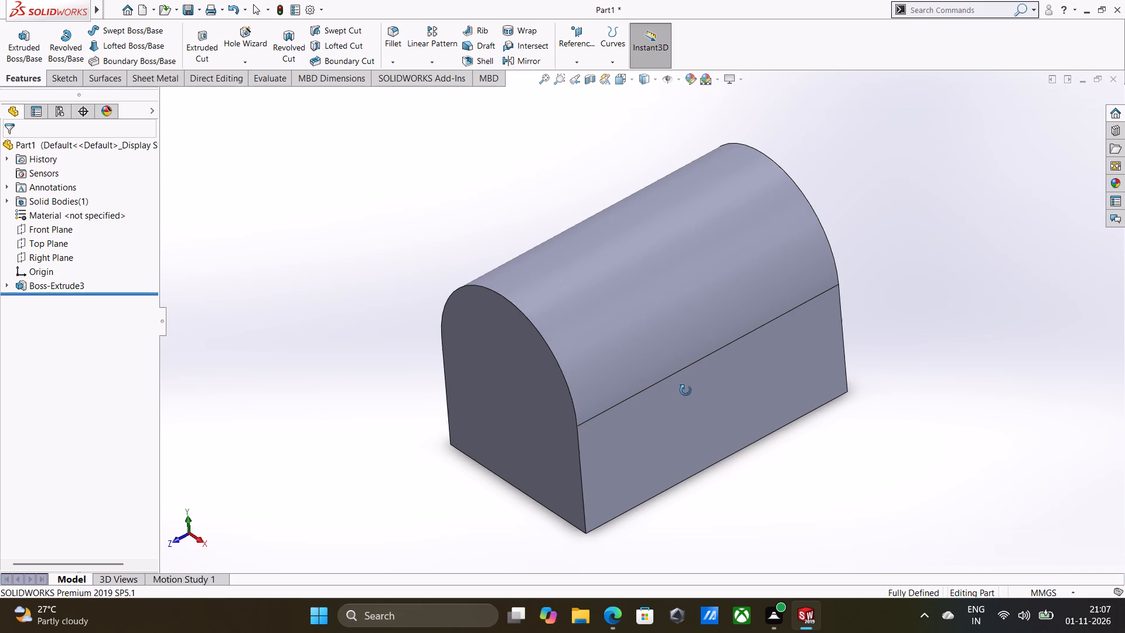
{"action": "middle_click_drag", "start_coordinate": [686, 390], "coordinate": [683, 392]}
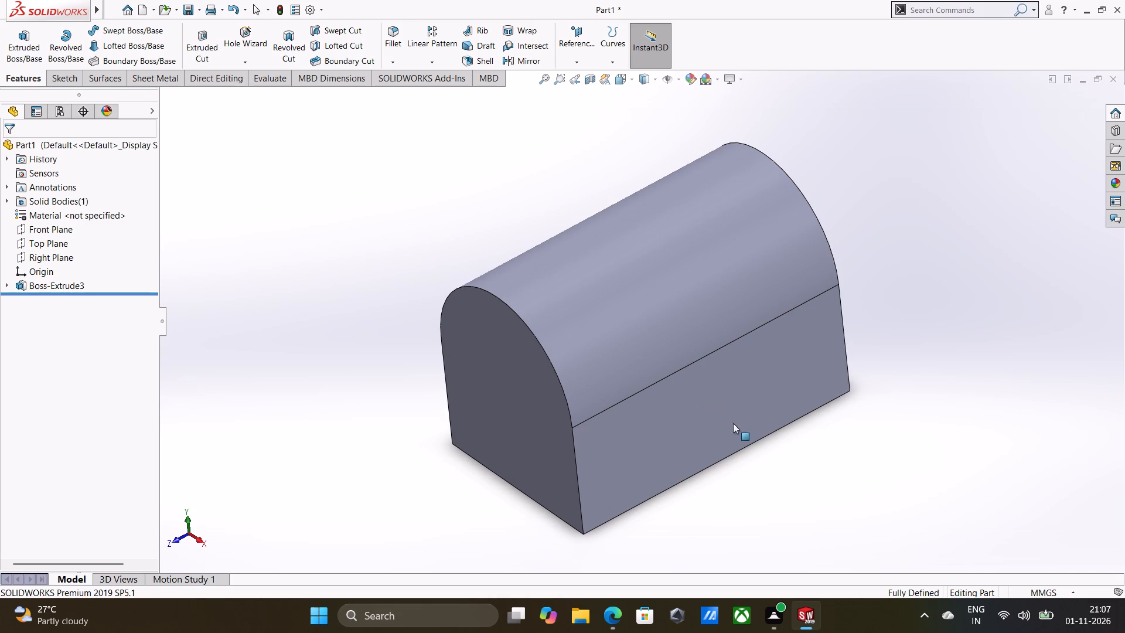
{"action": "middle_click_drag", "start_coordinate": [720, 450], "coordinate": [674, 492]}
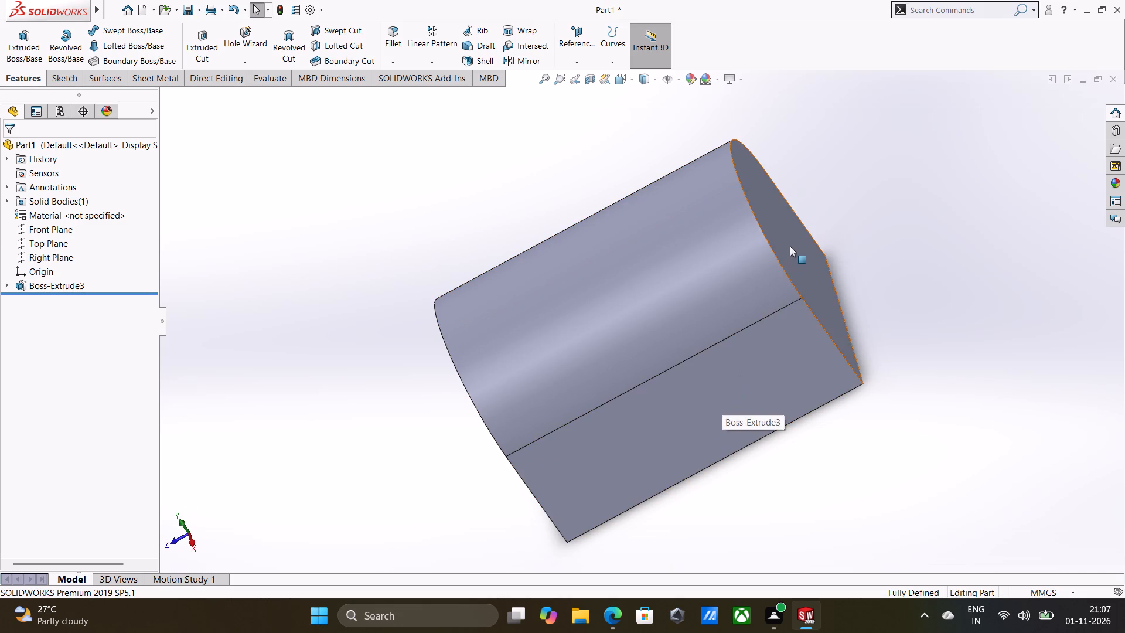
{"action": "left_click", "coordinate": [790, 246], "text": "shift"}
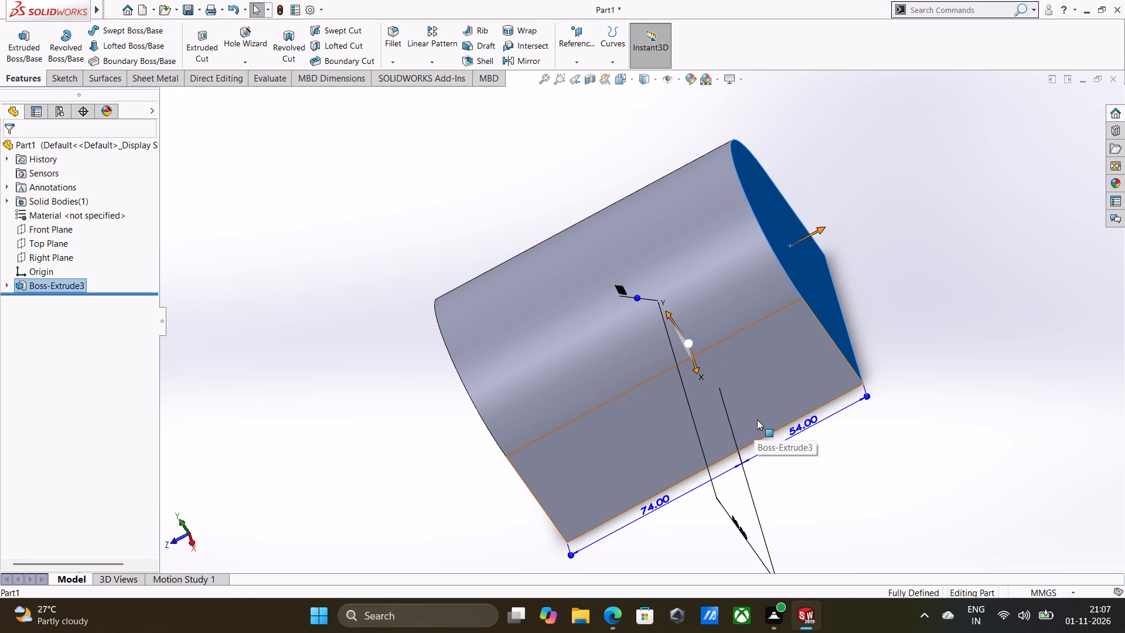
{"action": "middle_click_drag", "start_coordinate": [758, 418], "coordinate": [831, 355]}
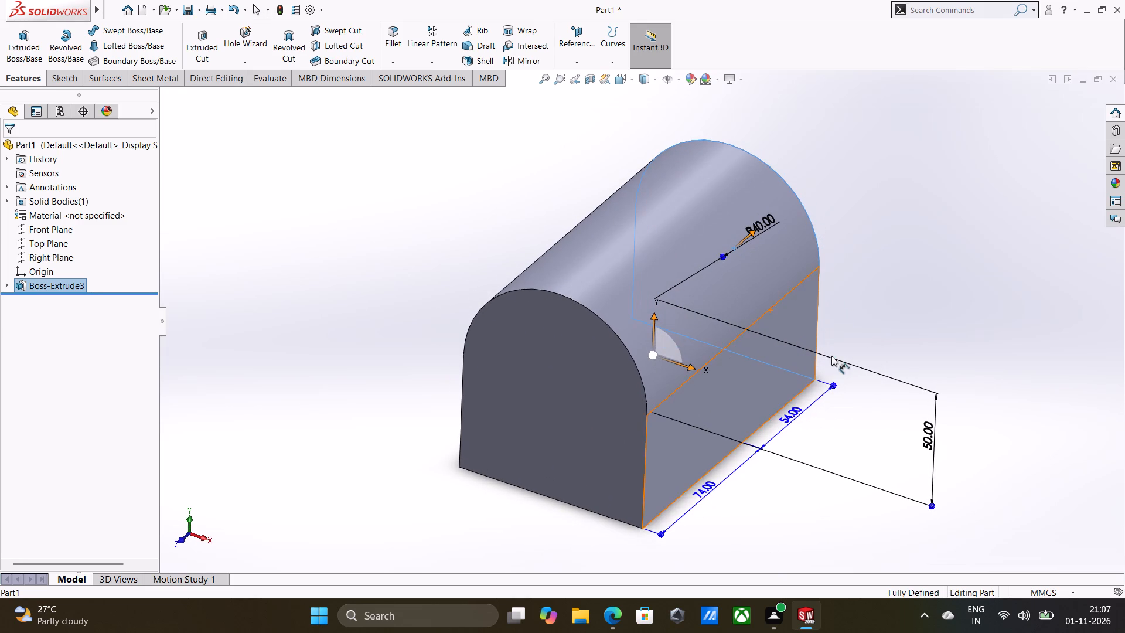
{"action": "key", "text": "Escape"}
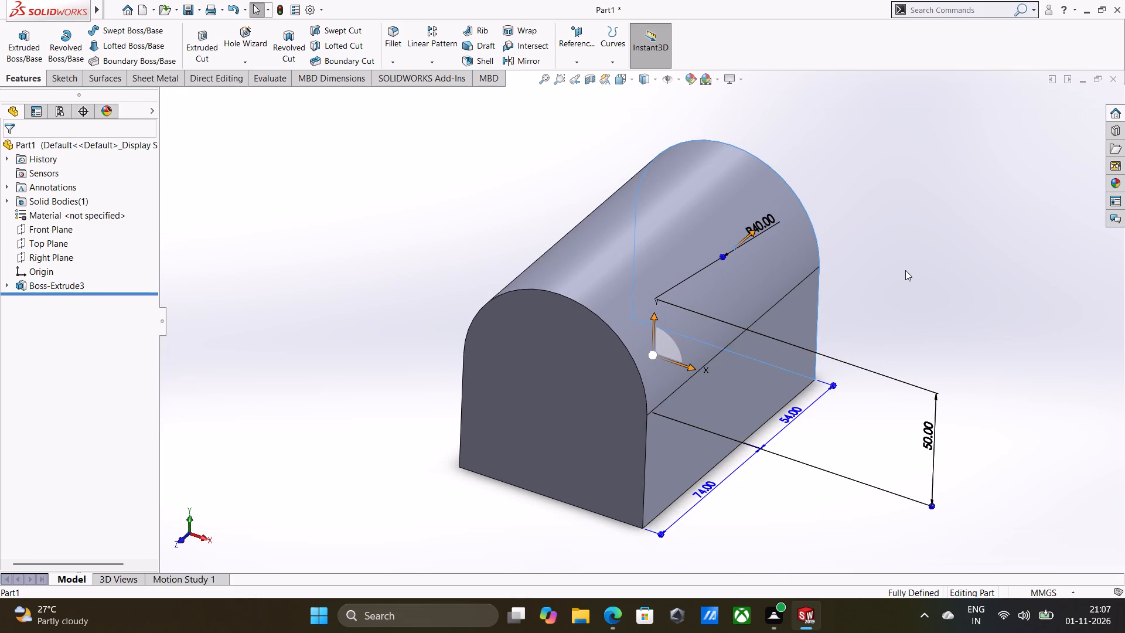
{"action": "key", "text": "Escape"}
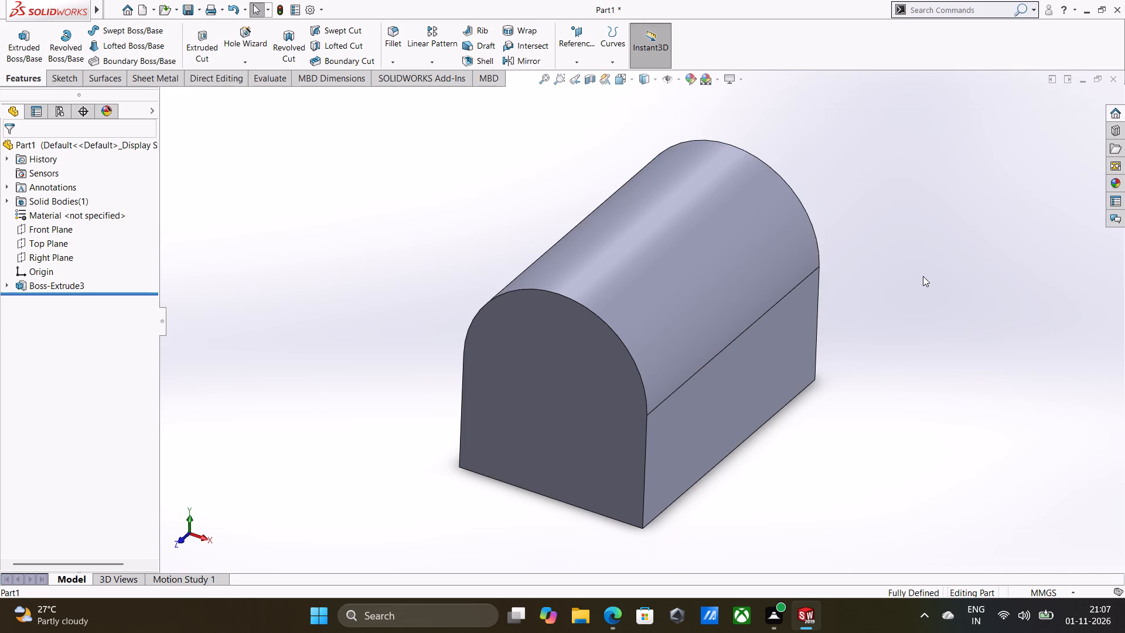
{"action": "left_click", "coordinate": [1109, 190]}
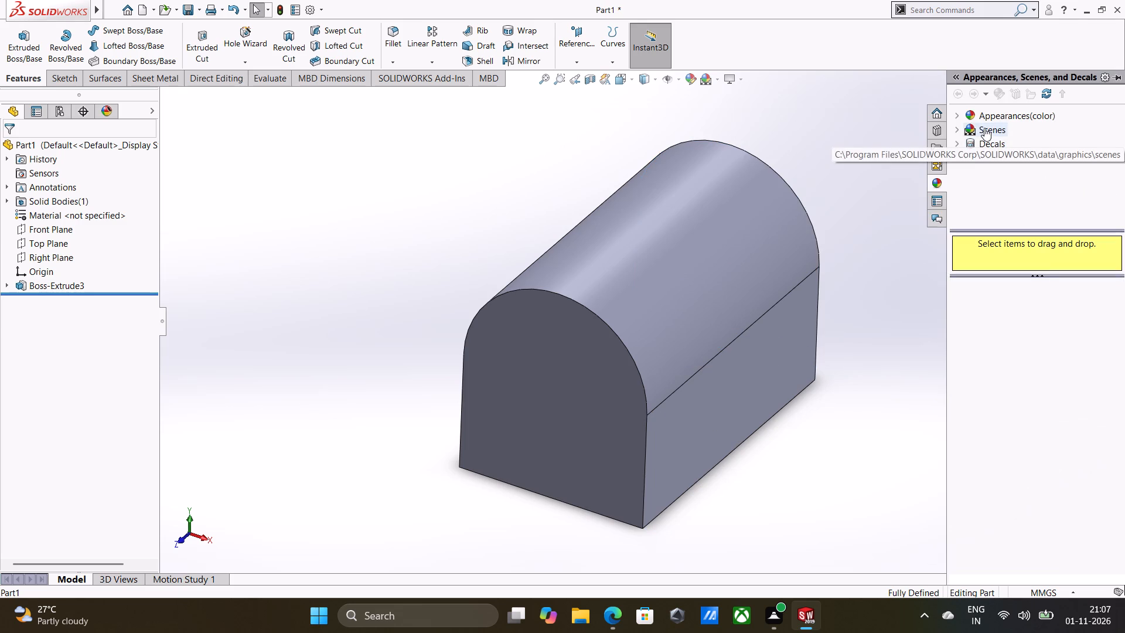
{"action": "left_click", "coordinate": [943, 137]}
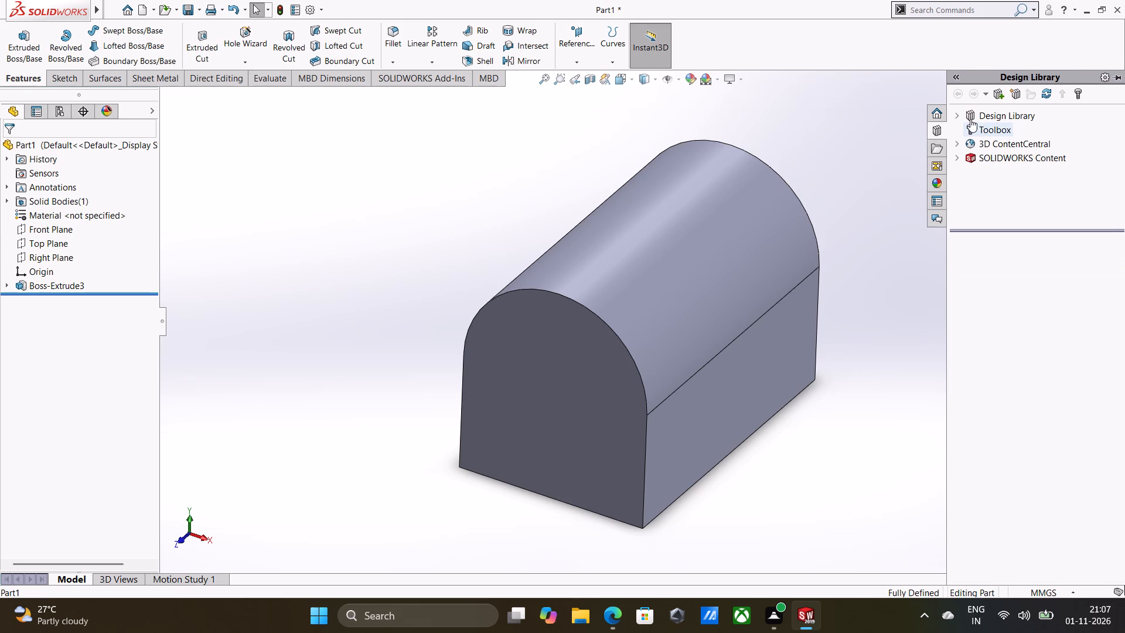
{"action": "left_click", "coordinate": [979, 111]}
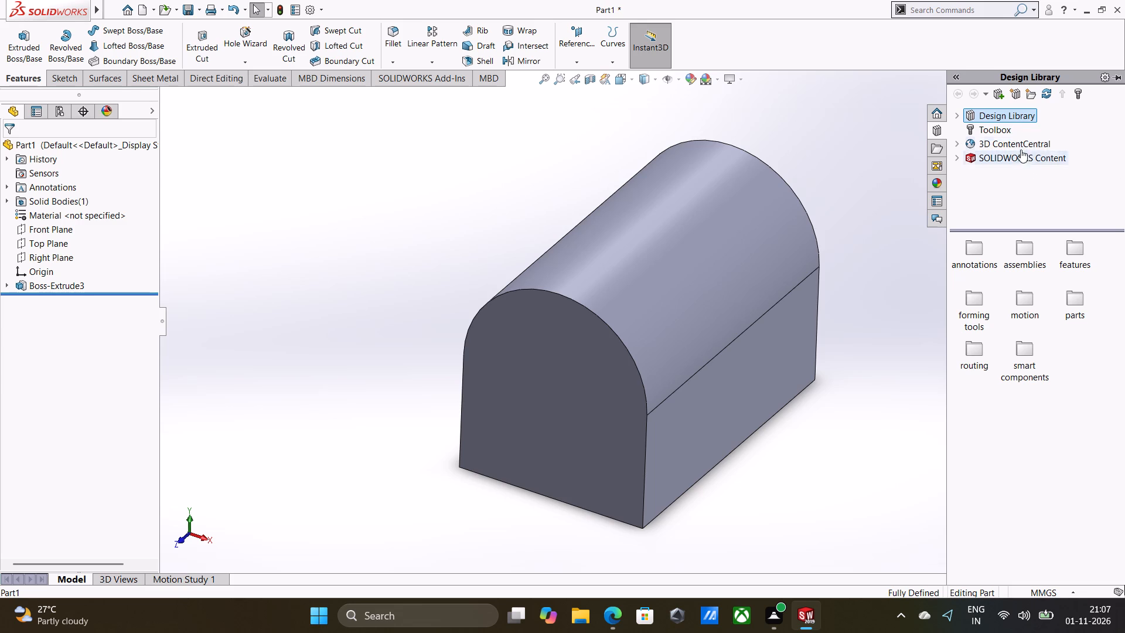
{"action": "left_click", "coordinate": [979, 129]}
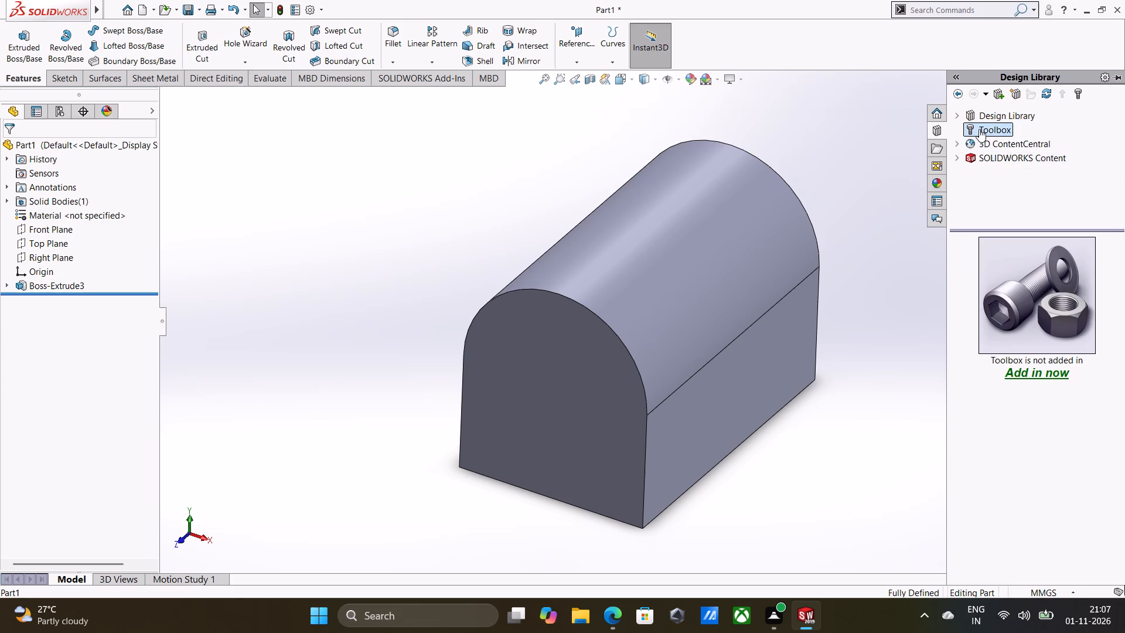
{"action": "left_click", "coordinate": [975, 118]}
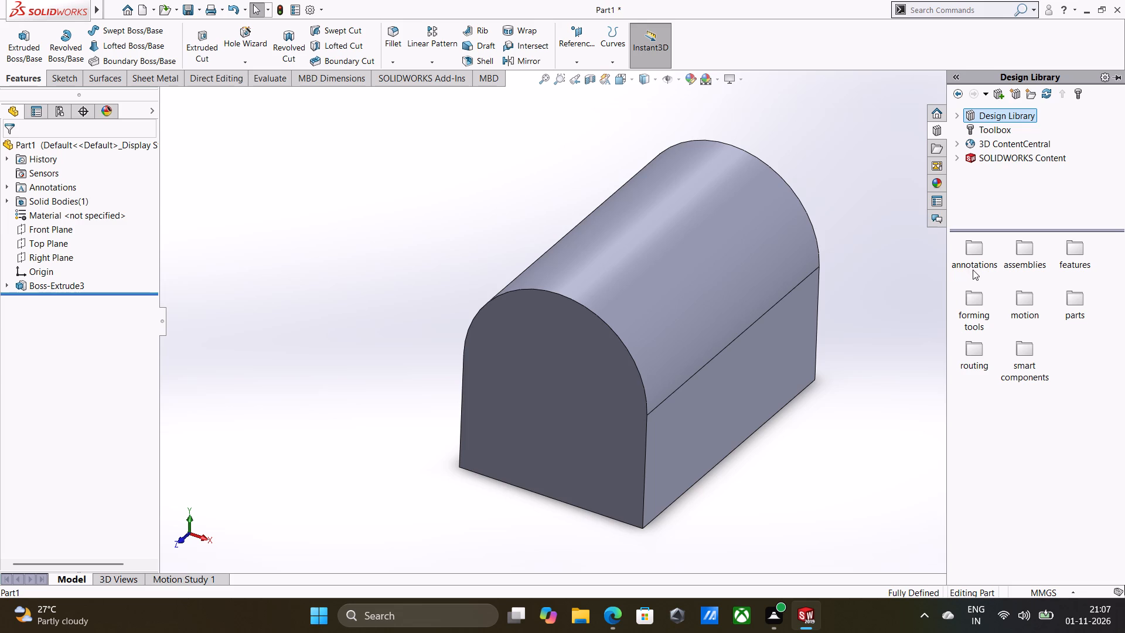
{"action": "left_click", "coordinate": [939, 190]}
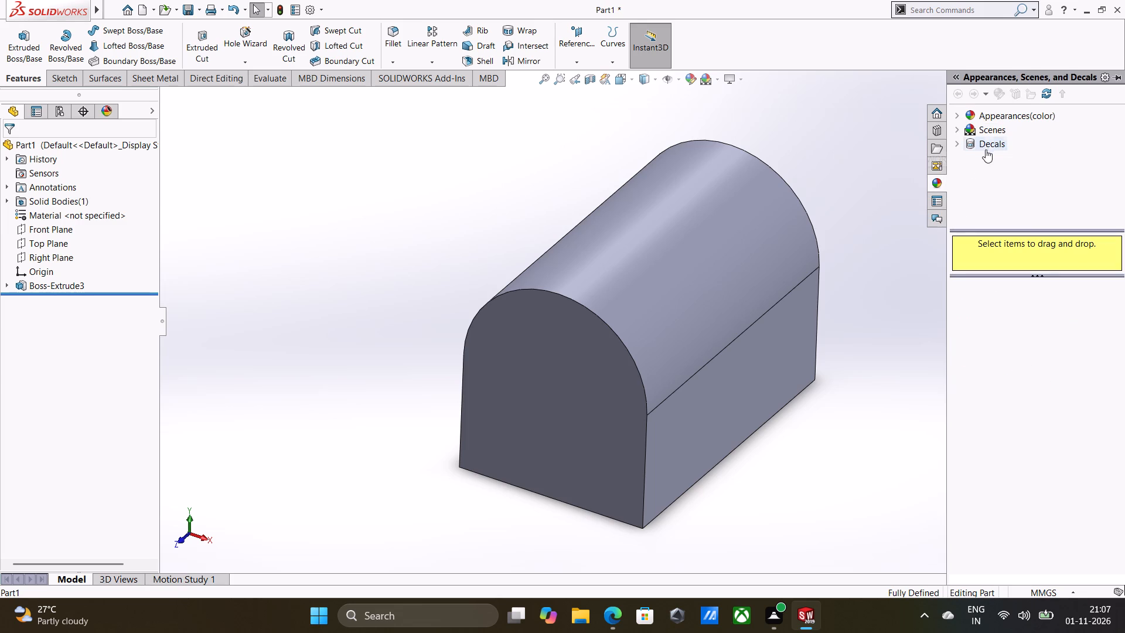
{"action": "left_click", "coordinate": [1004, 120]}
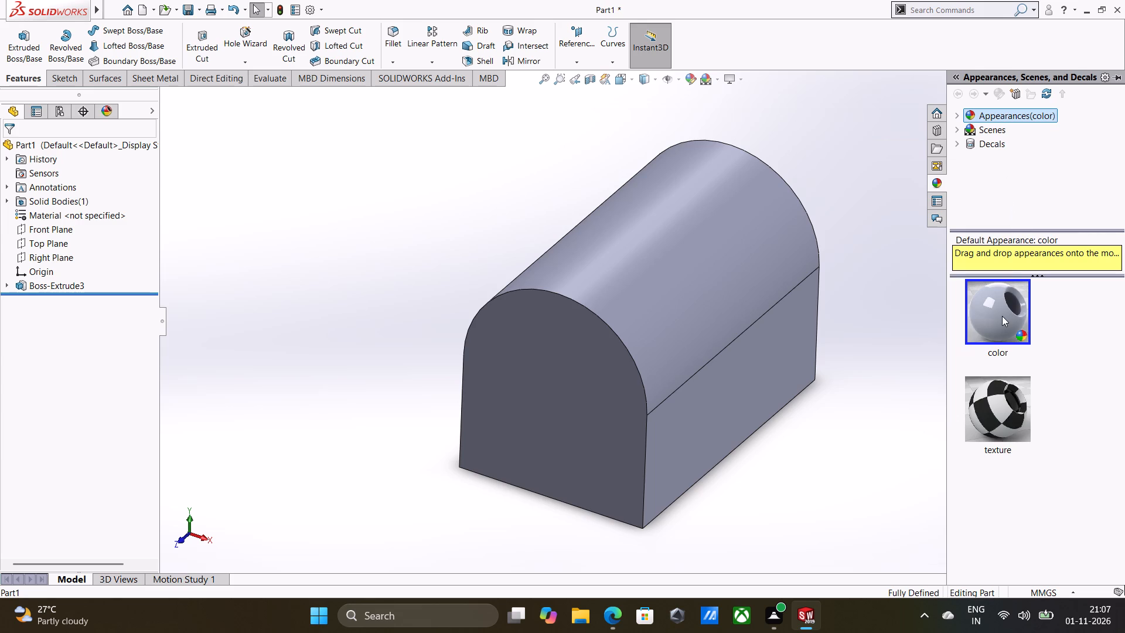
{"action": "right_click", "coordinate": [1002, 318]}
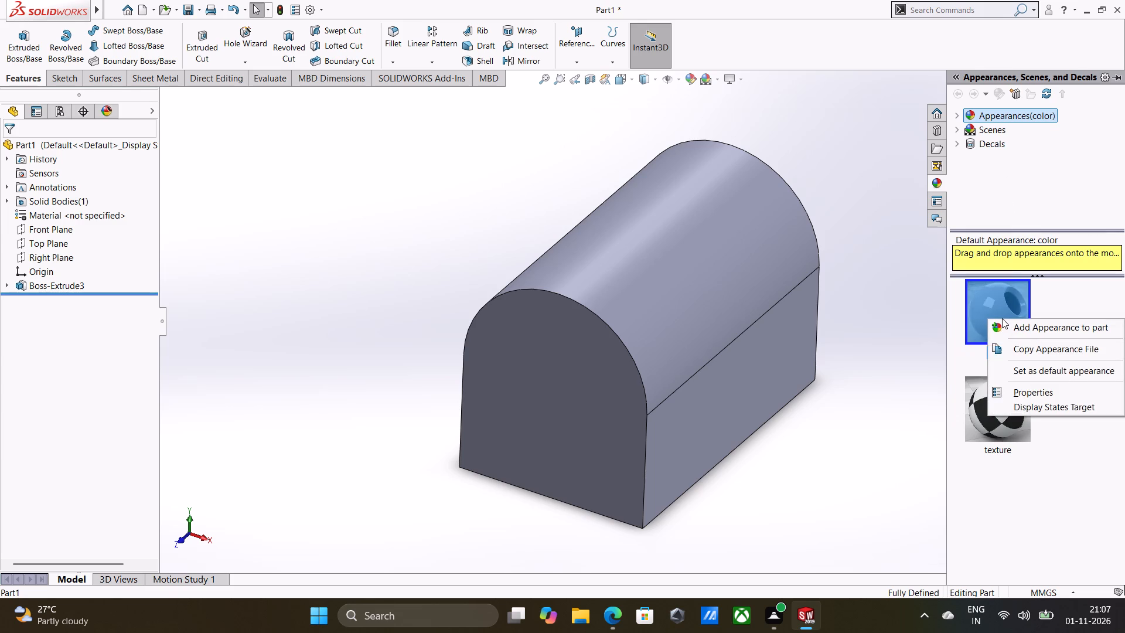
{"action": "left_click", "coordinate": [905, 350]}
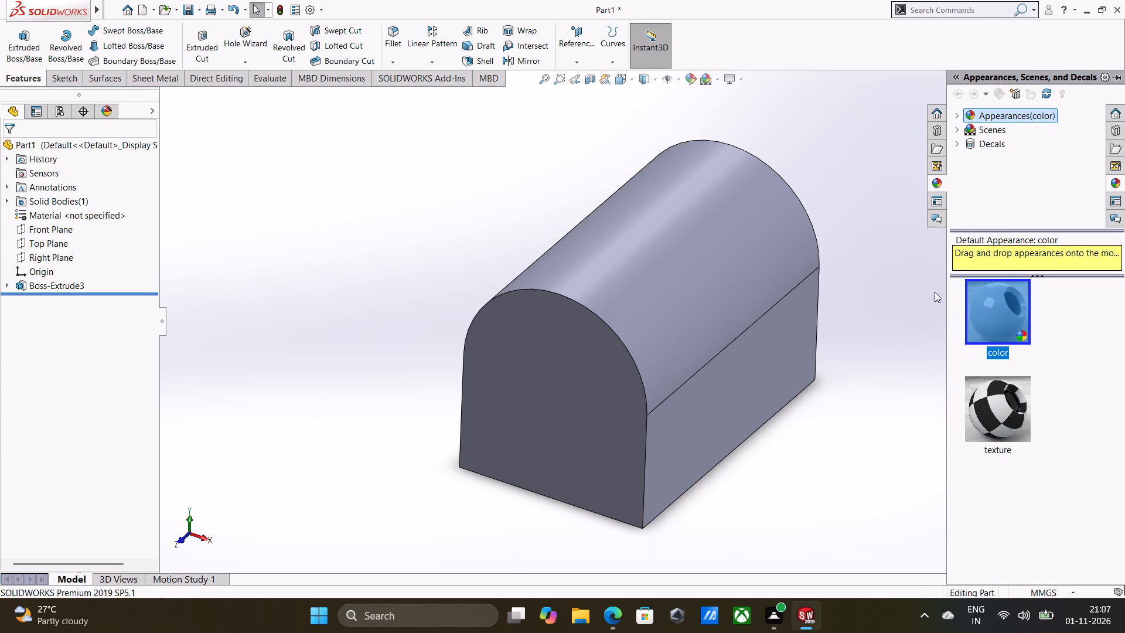
Start a new sketch on the flat bottom face of the arched body, viewed normal to that face.
{"action": "middle_click_drag", "start_coordinate": [930, 284], "coordinate": [919, 199]}
{"action": "middle_click_drag", "start_coordinate": [870, 384], "coordinate": [885, 334]}
{"action": "left_click", "coordinate": [641, 469]}
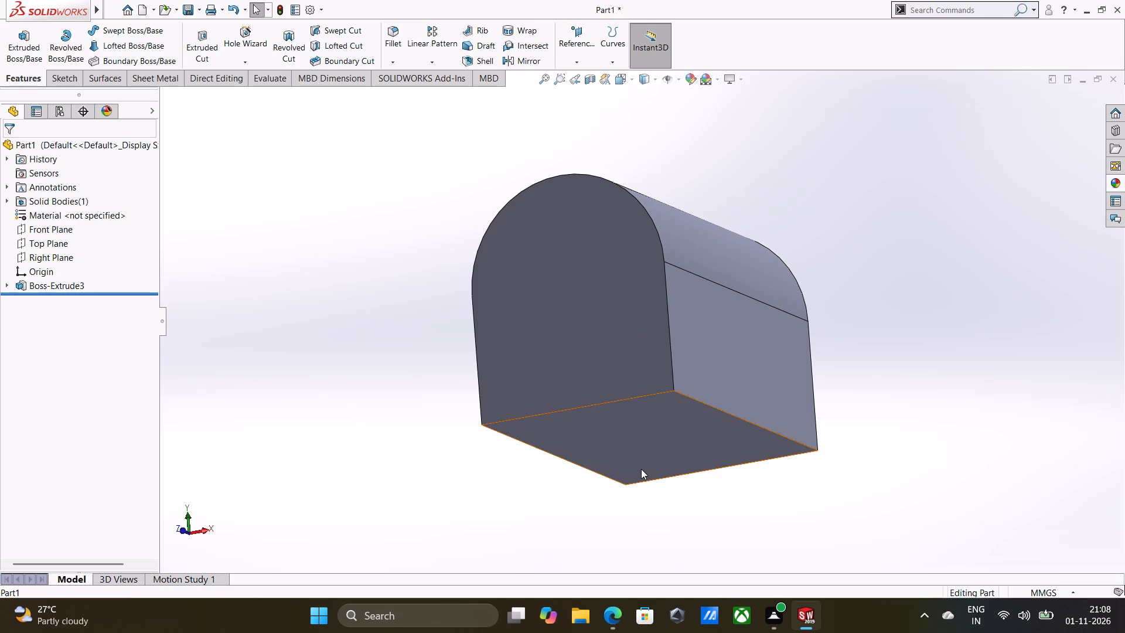
{"action": "left_click", "coordinate": [694, 431]}
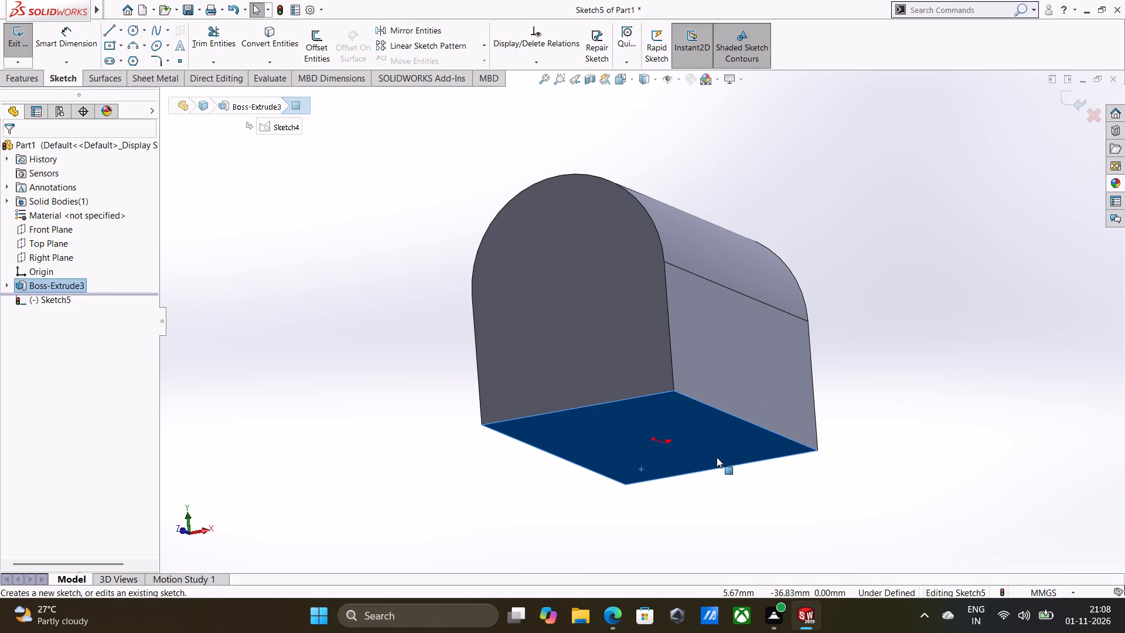
{"action": "key", "text": "ctrl+8"}
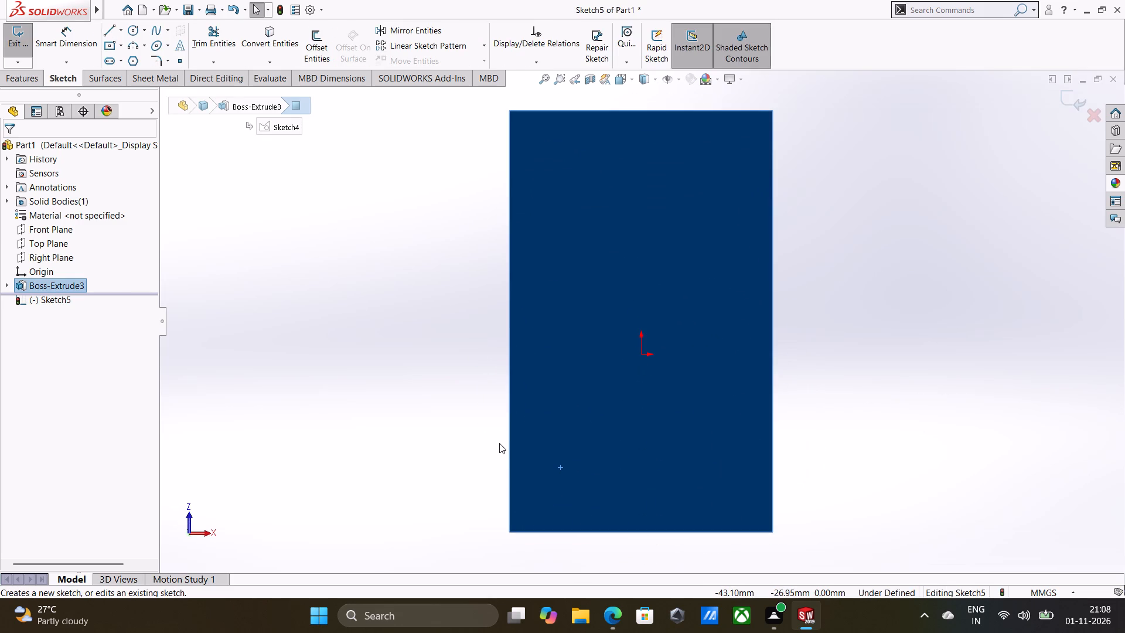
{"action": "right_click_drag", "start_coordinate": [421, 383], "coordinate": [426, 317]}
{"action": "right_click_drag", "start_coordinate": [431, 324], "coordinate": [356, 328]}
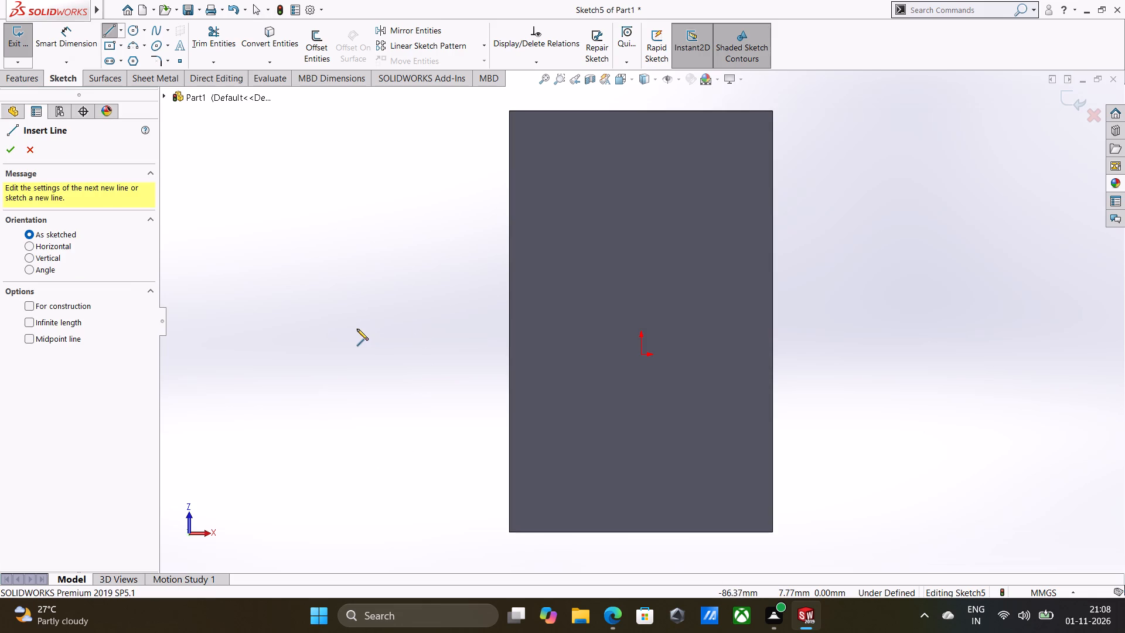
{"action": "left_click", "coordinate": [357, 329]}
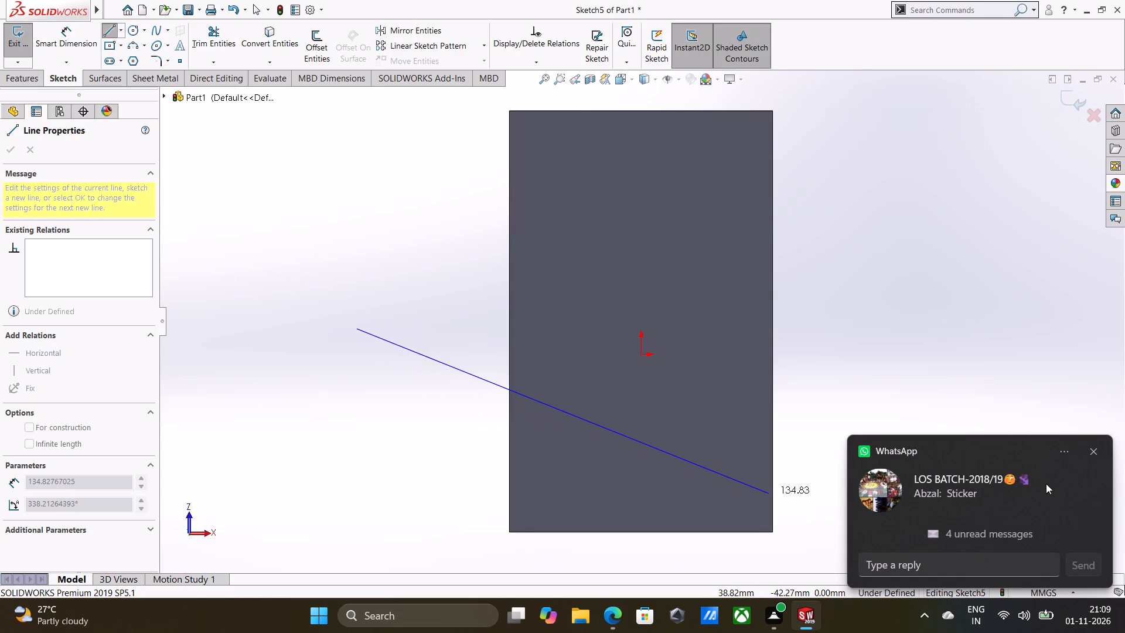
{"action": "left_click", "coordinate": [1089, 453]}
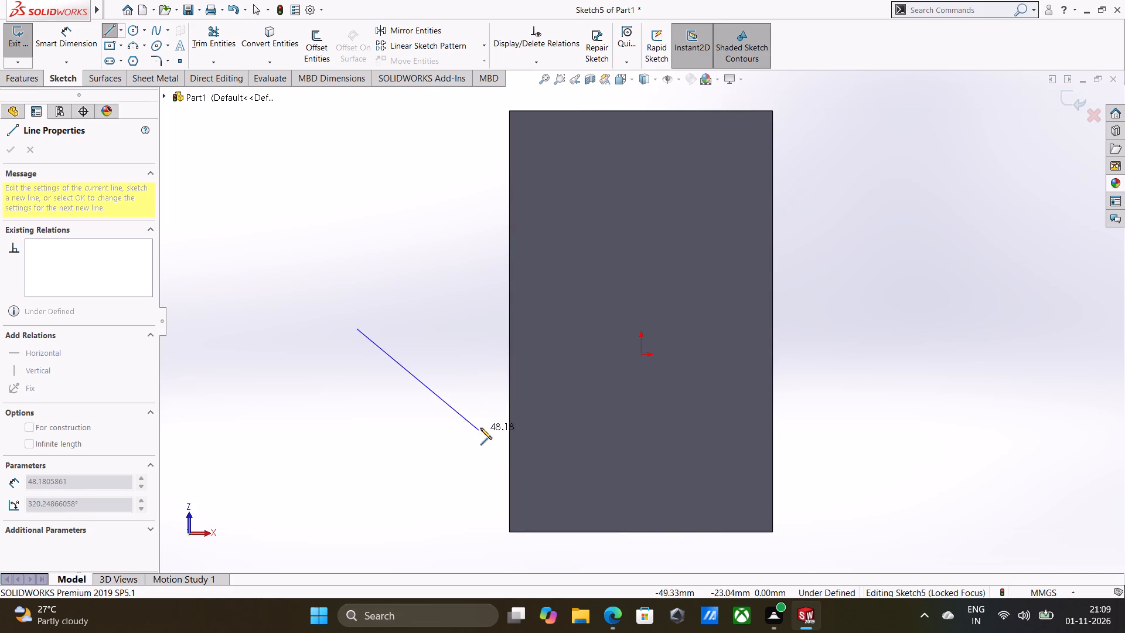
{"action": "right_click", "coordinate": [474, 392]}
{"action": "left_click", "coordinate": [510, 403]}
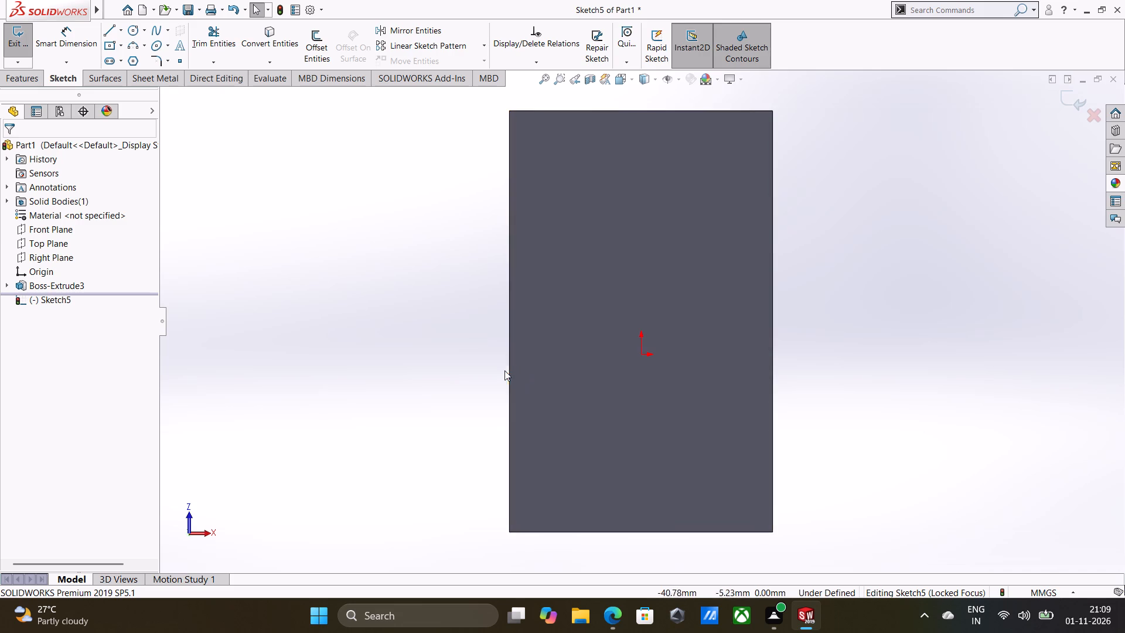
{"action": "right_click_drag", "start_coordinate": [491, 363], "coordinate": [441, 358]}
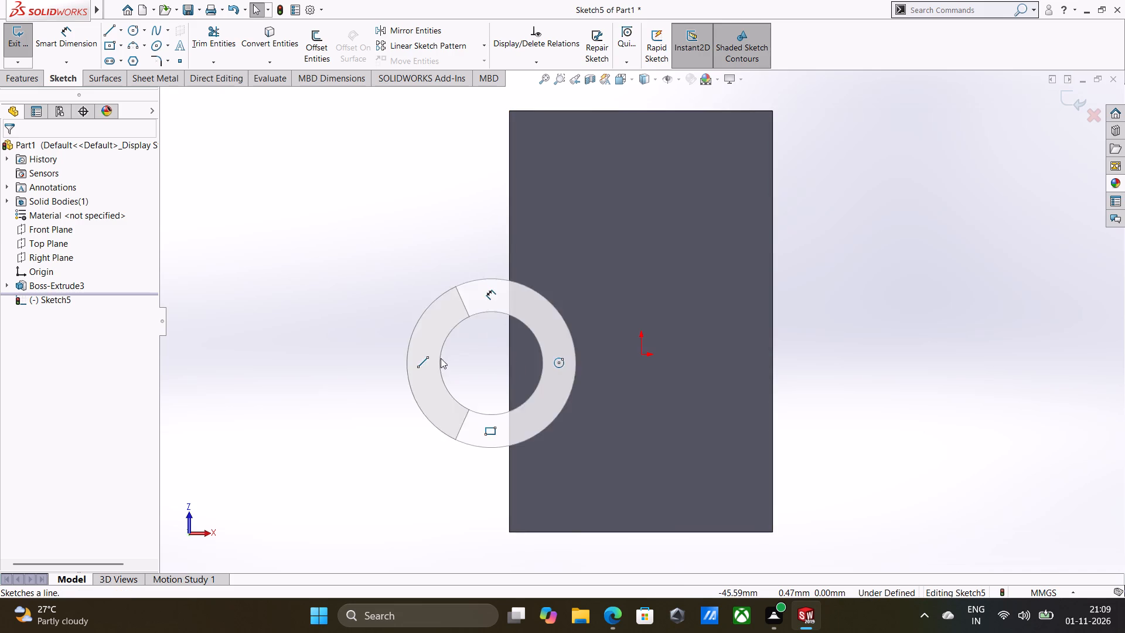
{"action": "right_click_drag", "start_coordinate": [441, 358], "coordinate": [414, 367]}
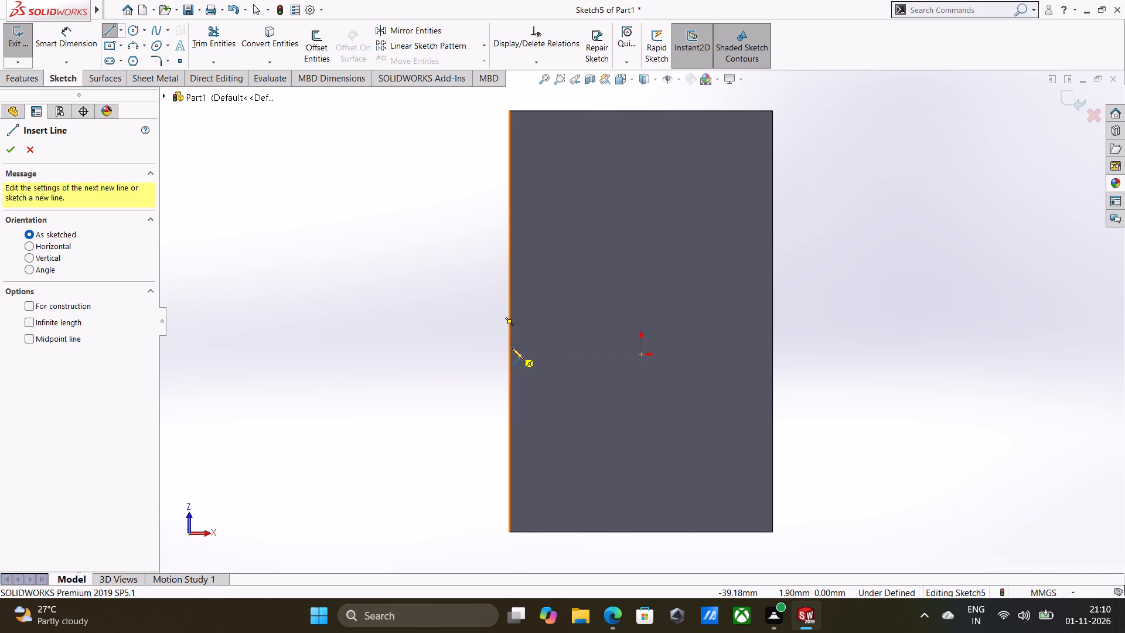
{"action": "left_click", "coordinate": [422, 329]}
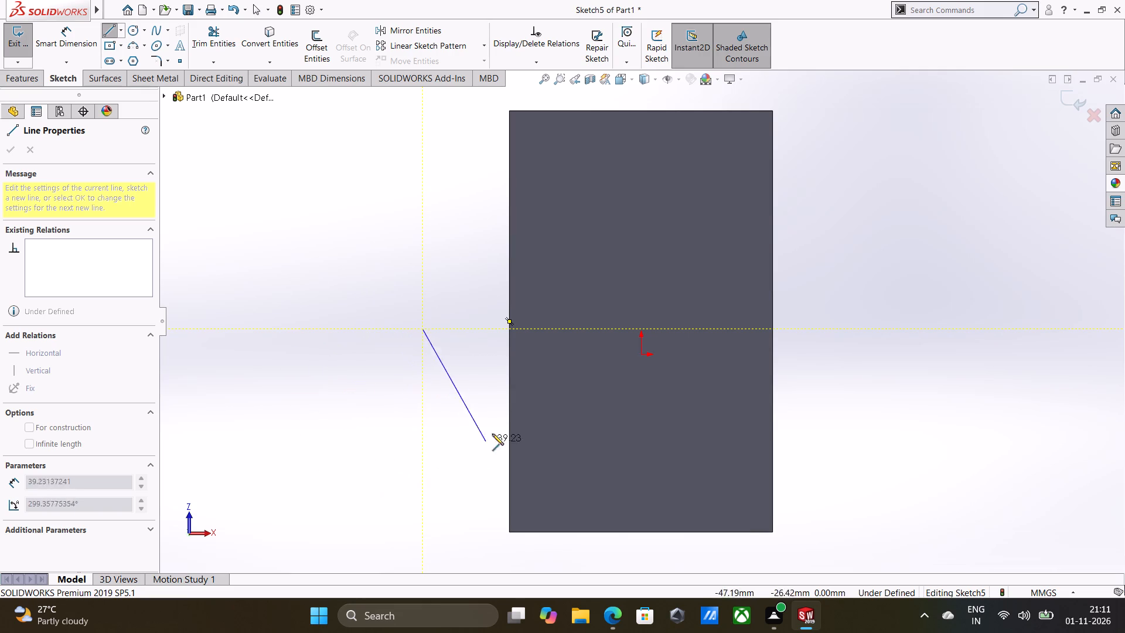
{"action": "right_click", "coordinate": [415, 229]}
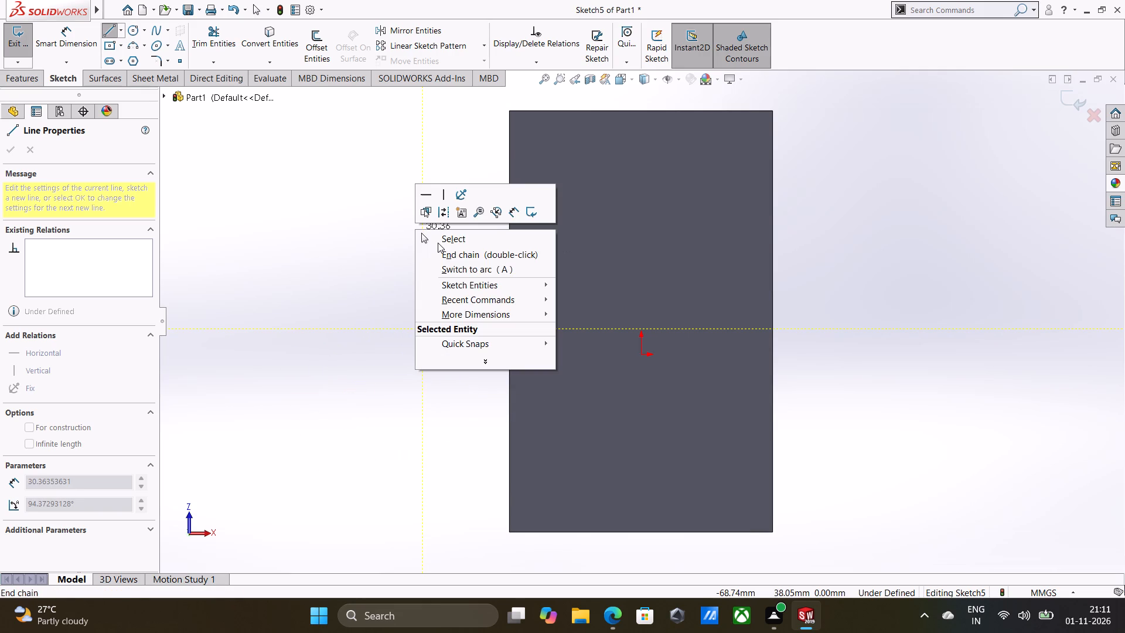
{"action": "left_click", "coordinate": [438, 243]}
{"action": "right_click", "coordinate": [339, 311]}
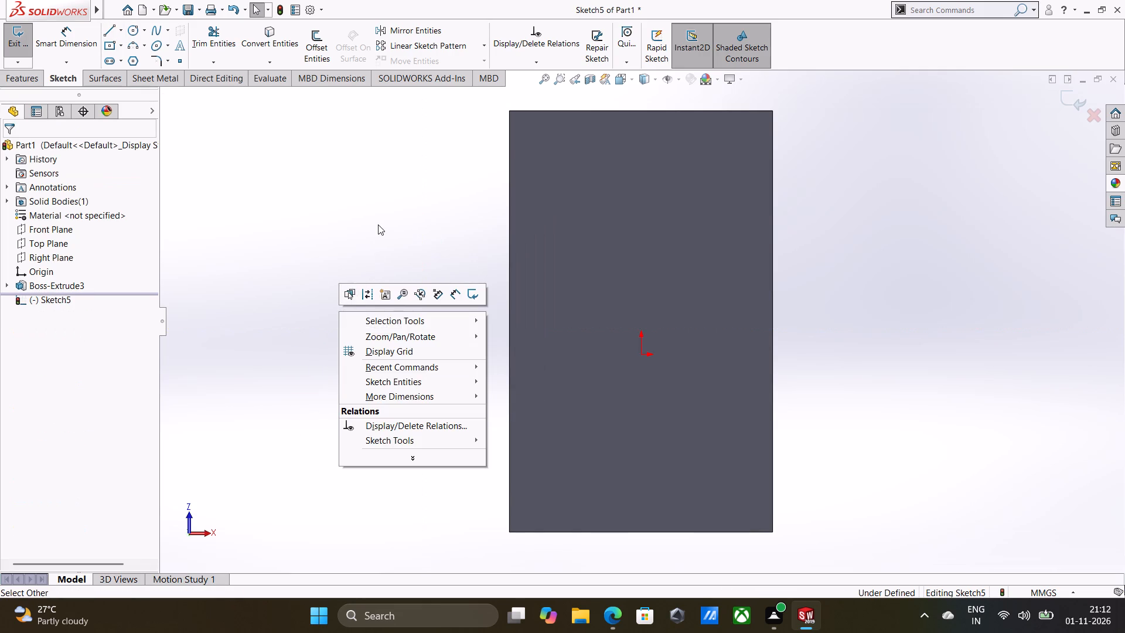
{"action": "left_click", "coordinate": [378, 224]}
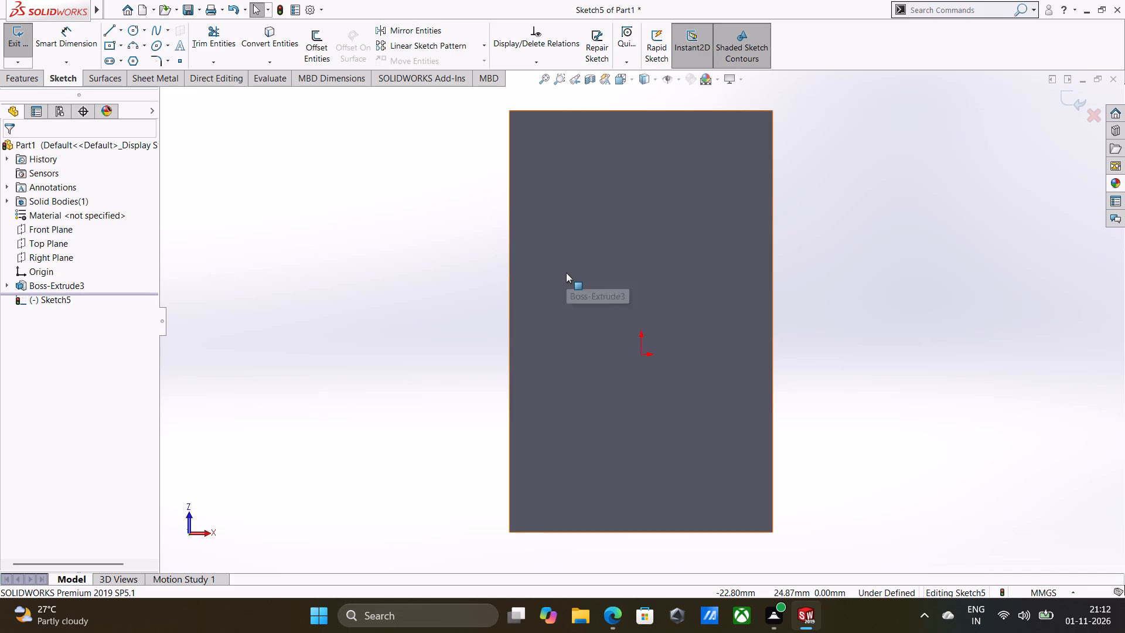
Sketch a center rectangle about 145 mm by 125 mm on the bottom face, centred about 1 mm from the origin and wider than the body.
{"action": "key", "text": "ctrl+8"}
{"action": "key", "text": "ctrl+7"}
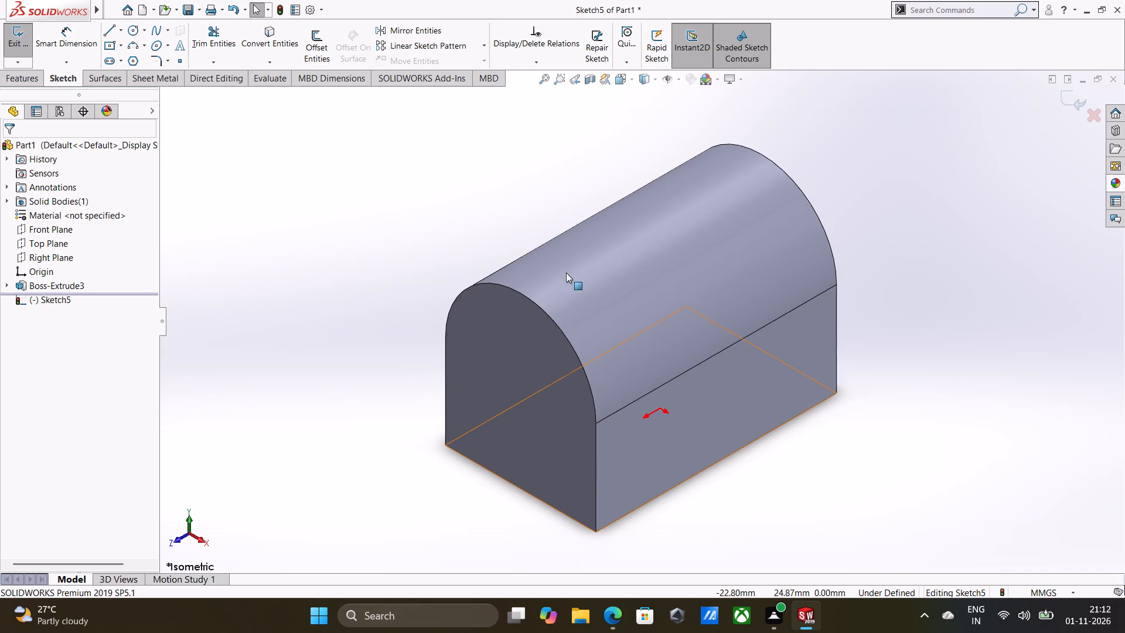
{"action": "key", "text": "ctrl+8"}
{"action": "key", "text": "ctrl+8"}
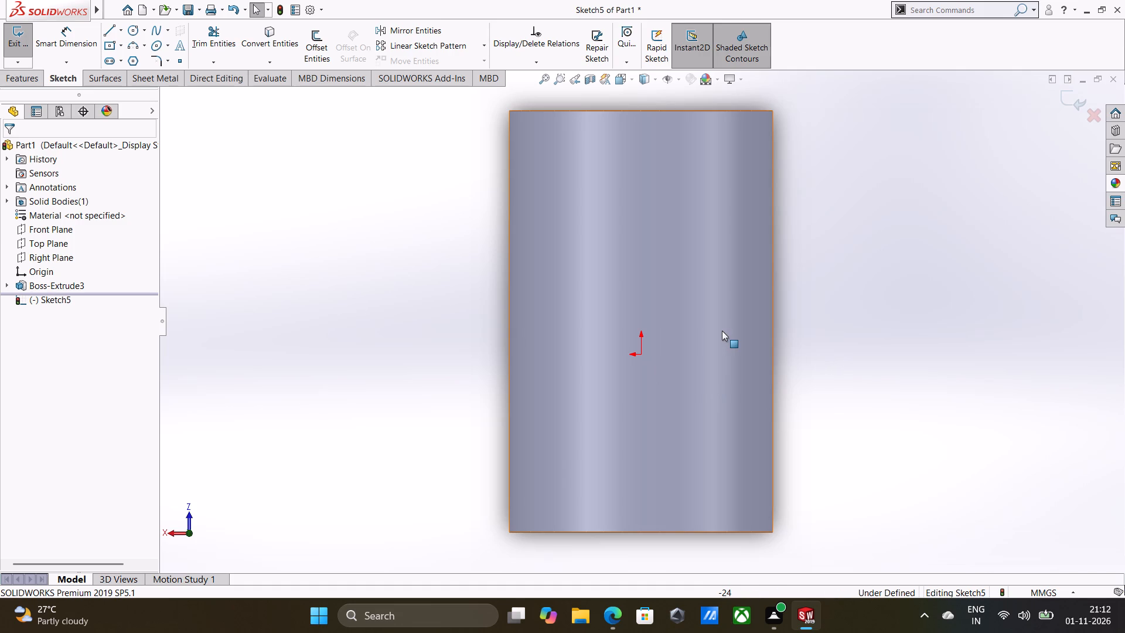
{"action": "right_click_drag", "start_coordinate": [895, 311], "coordinate": [896, 289]}
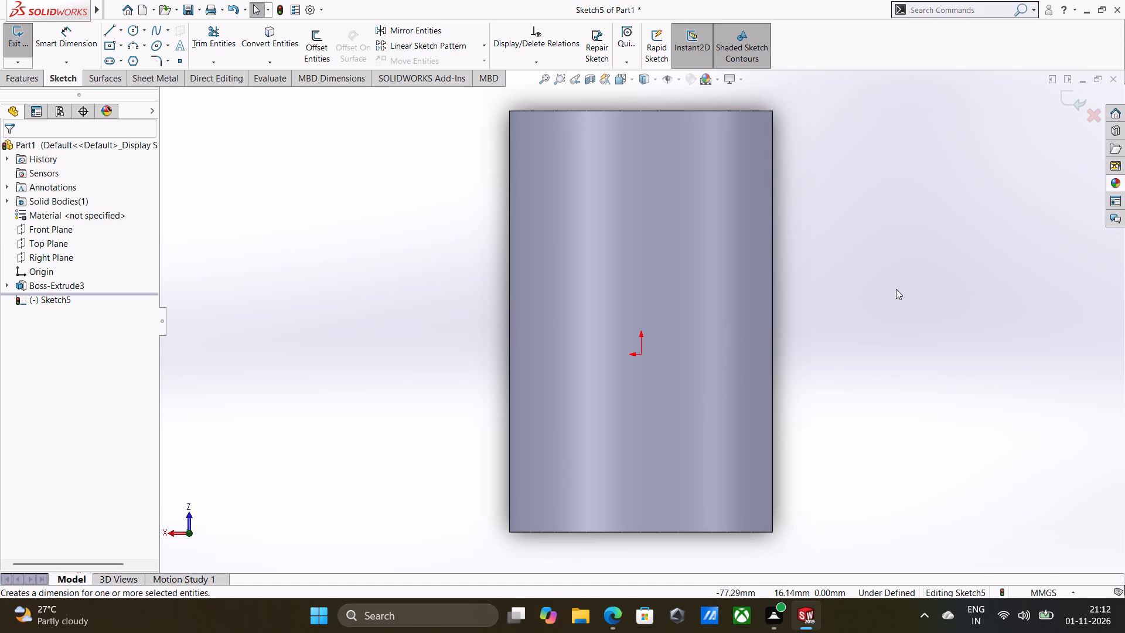
{"action": "right_click_drag", "start_coordinate": [896, 289], "coordinate": [894, 390]}
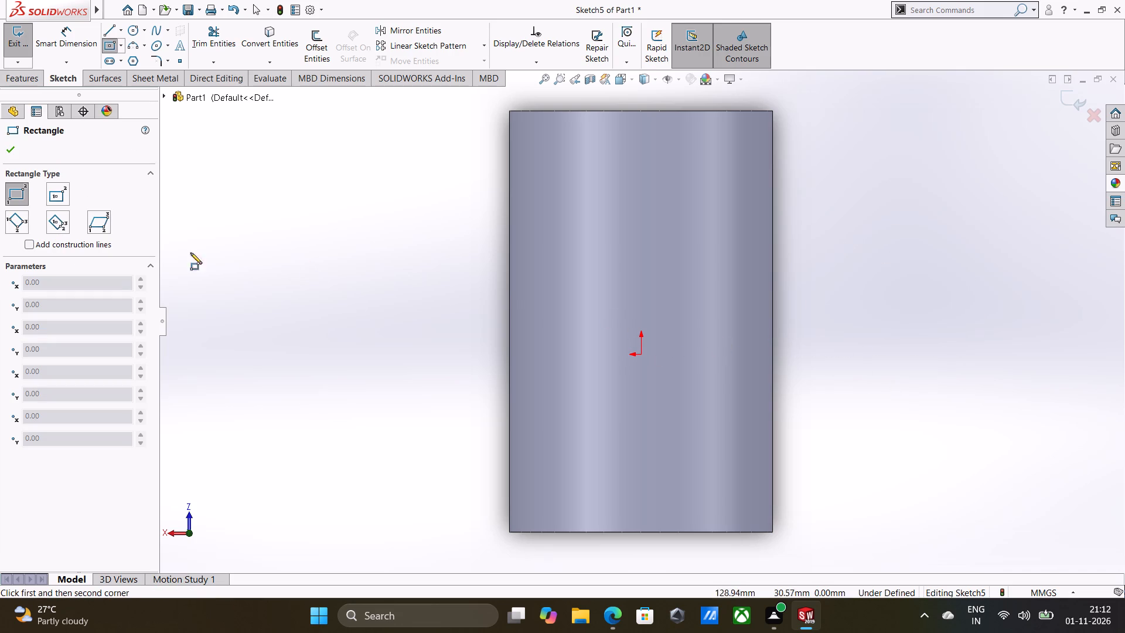
{"action": "left_click", "coordinate": [51, 192]}
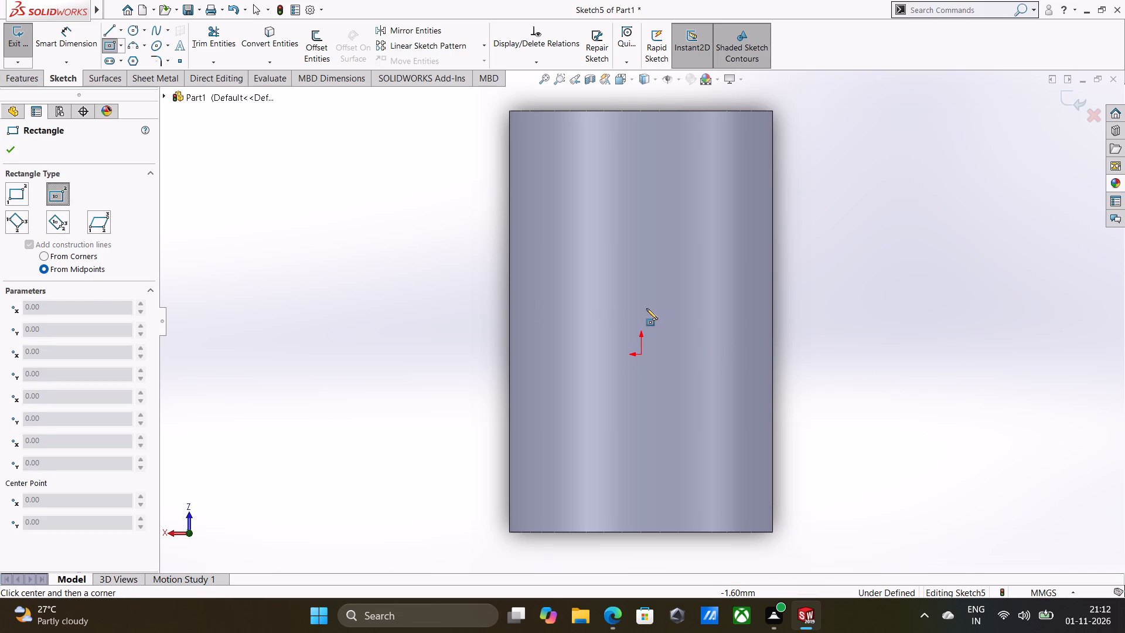
{"action": "left_click", "coordinate": [645, 355]}
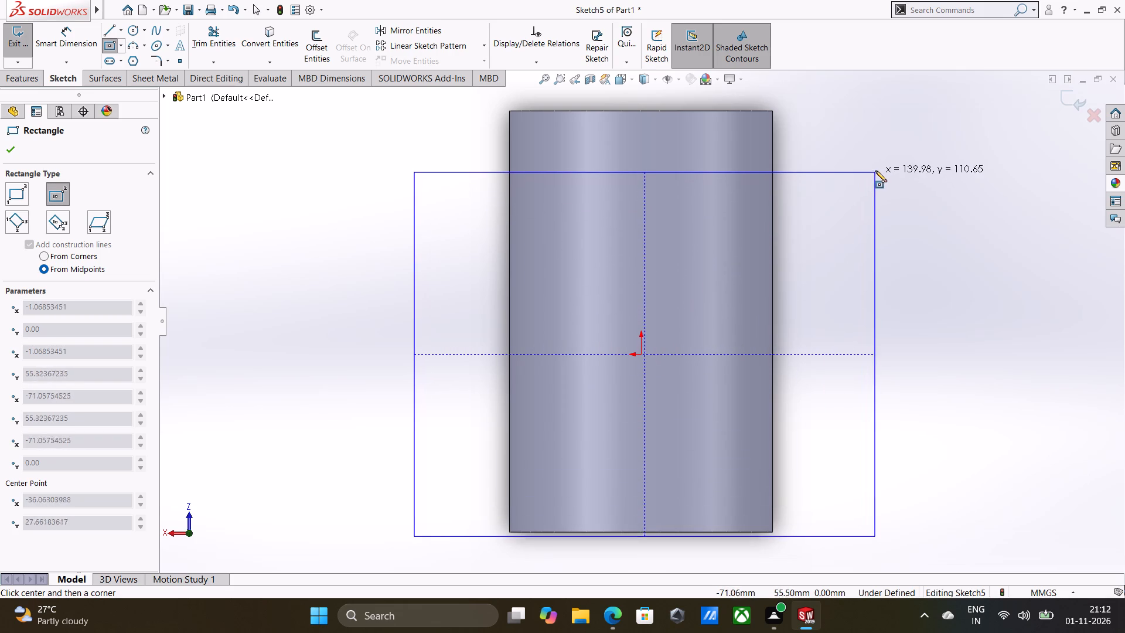
{"action": "left_click", "coordinate": [883, 148]}
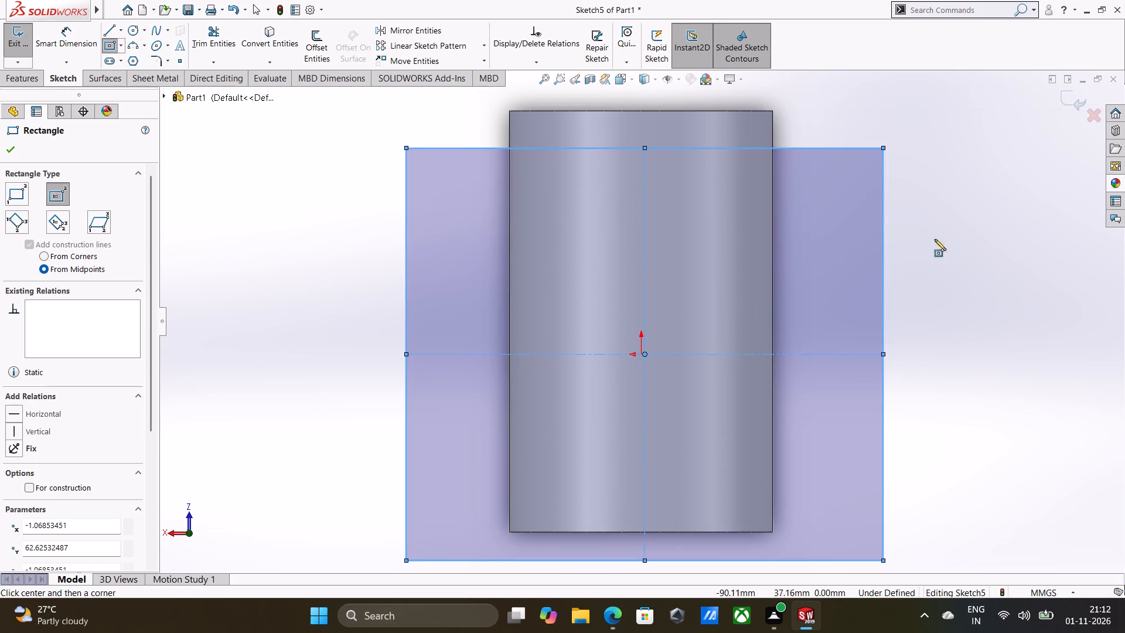
Examine the rectangle against the arched body from several rotated views, checking how its sides lie relative to the body's edges.
{"action": "right_click_drag", "start_coordinate": [927, 275], "coordinate": [941, 203]}
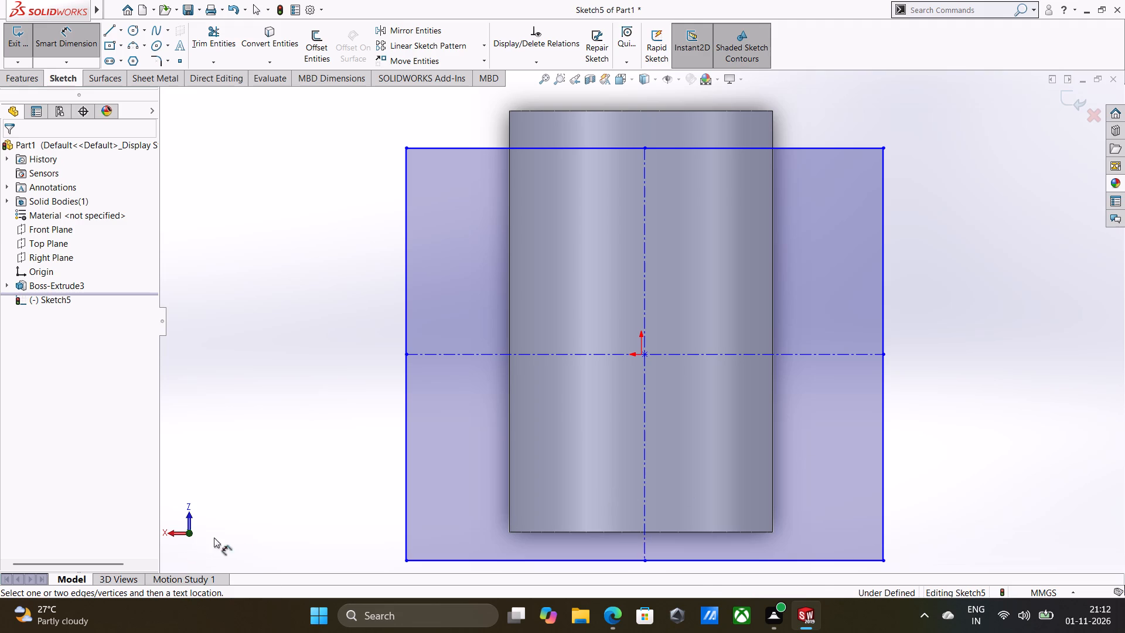
{"action": "middle_click_drag", "start_coordinate": [407, 485], "coordinate": [394, 367]}
{"action": "middle_click_drag", "start_coordinate": [428, 467], "coordinate": [611, 460]}
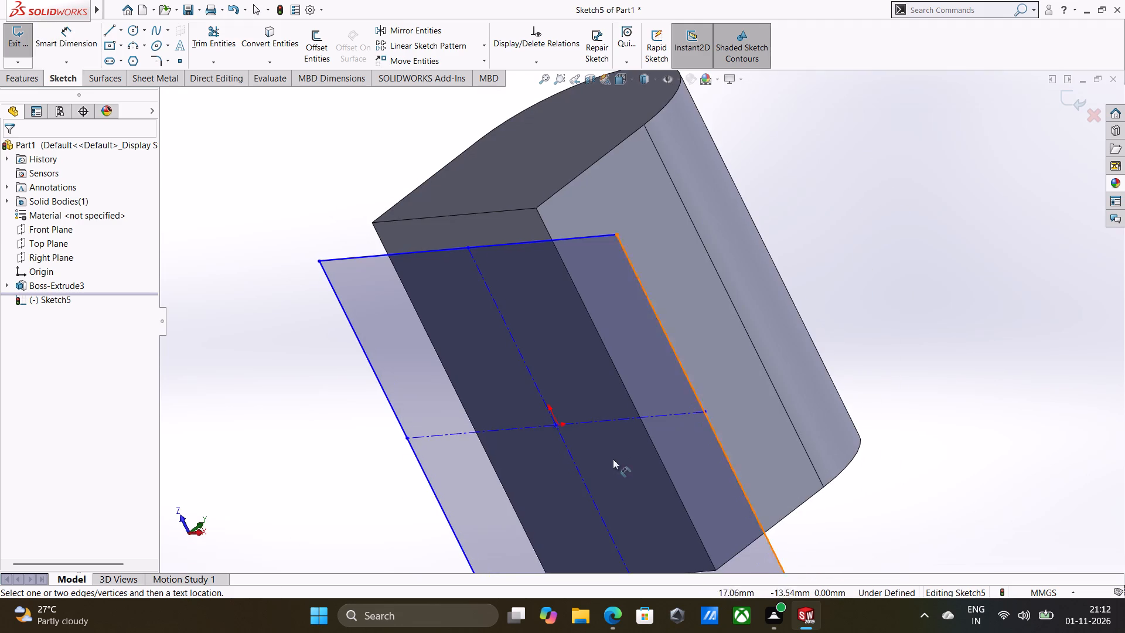
{"action": "middle_click_drag", "start_coordinate": [468, 331], "coordinate": [495, 457]}
{"action": "middle_click_drag", "start_coordinate": [520, 341], "coordinate": [502, 450]}
{"action": "middle_click_drag", "start_coordinate": [576, 302], "coordinate": [523, 406]}
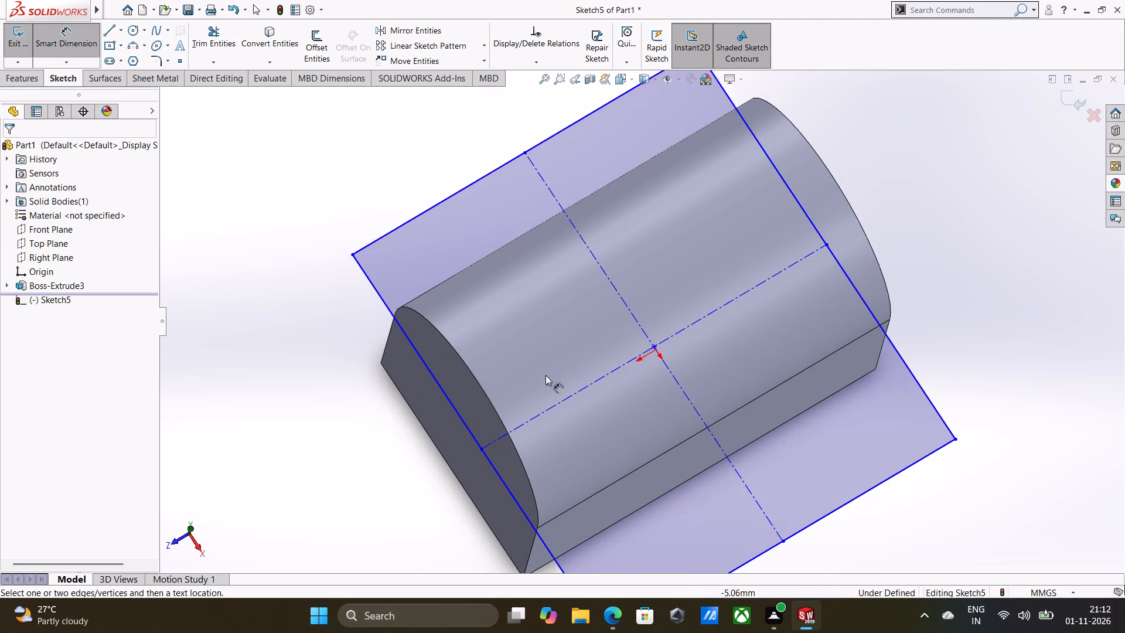
{"action": "middle_click_drag", "start_coordinate": [552, 392], "coordinate": [550, 412]}
{"action": "middle_click_drag", "start_coordinate": [847, 431], "coordinate": [879, 315]}
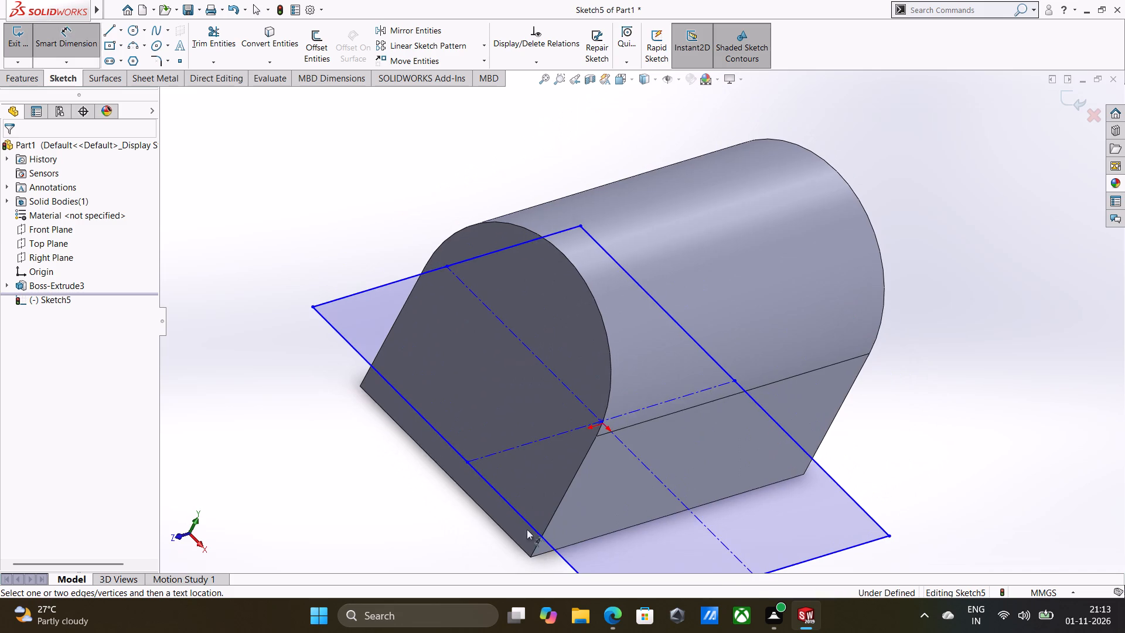
{"action": "middle_click_drag", "start_coordinate": [511, 550], "coordinate": [662, 607]}
{"action": "middle_click_drag", "start_coordinate": [642, 396], "coordinate": [563, 494]}
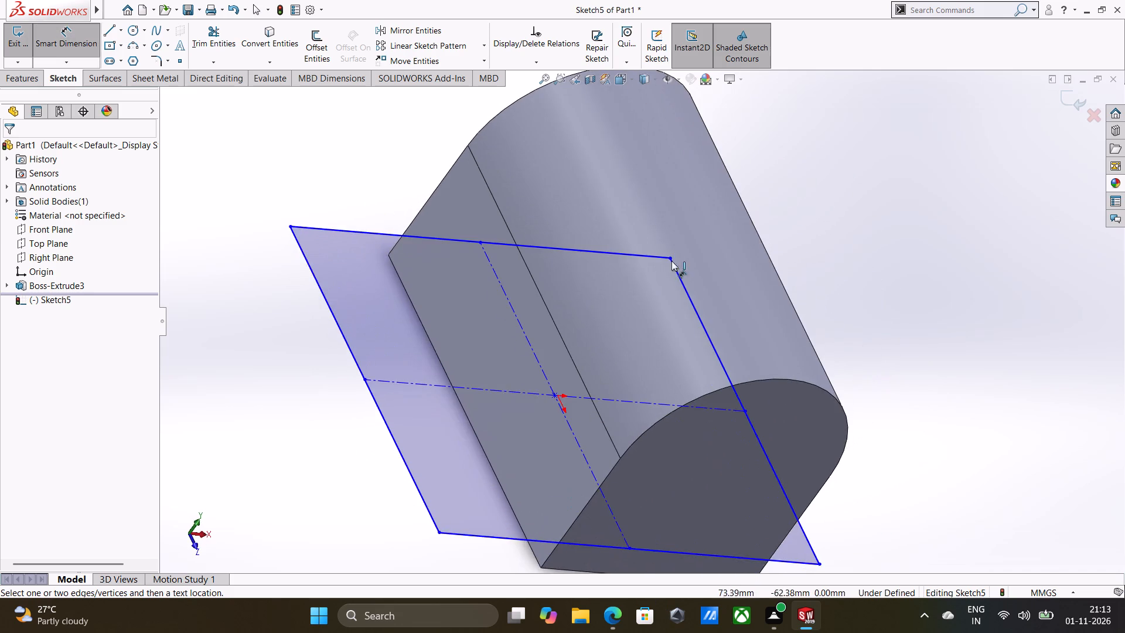
{"action": "middle_click_drag", "start_coordinate": [662, 271], "coordinate": [605, 388]}
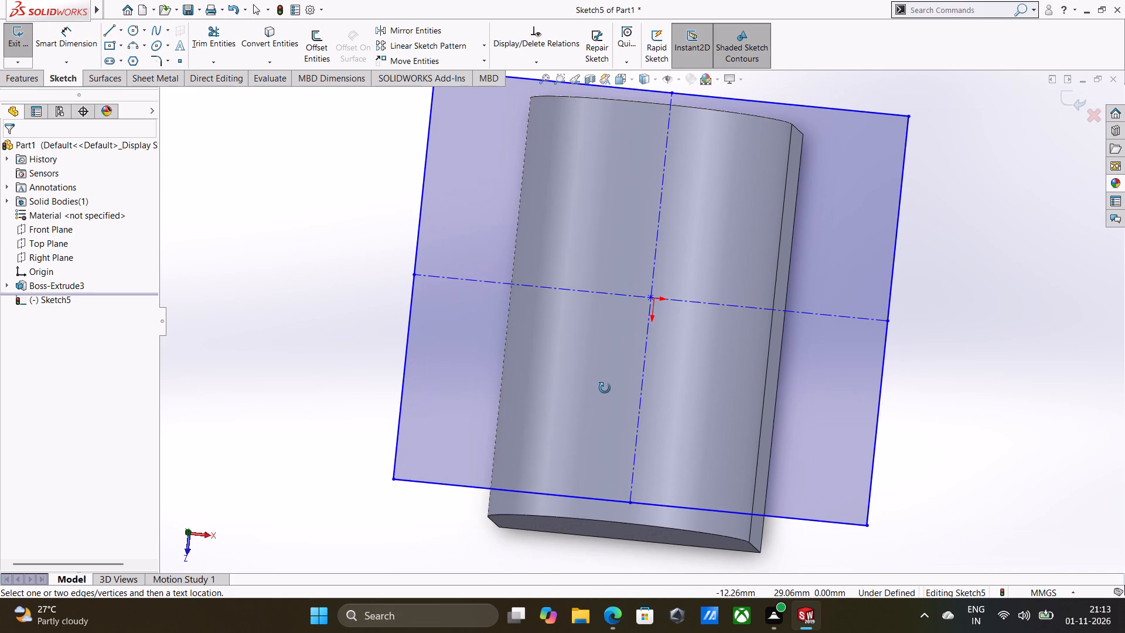
{"action": "middle_click_drag", "start_coordinate": [605, 388], "coordinate": [604, 387]}
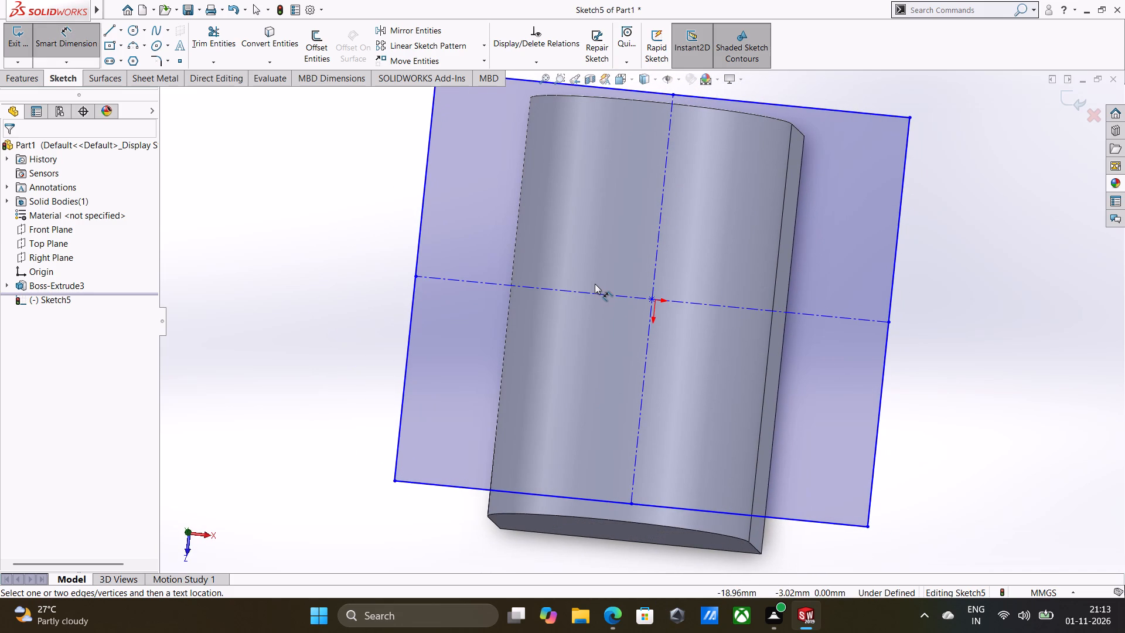
{"action": "middle_click_drag", "start_coordinate": [618, 301], "coordinate": [609, 344], "text": "ctrl"}
{"action": "middle_click_drag", "start_coordinate": [609, 344], "coordinate": [608, 343], "text": "ctrl"}
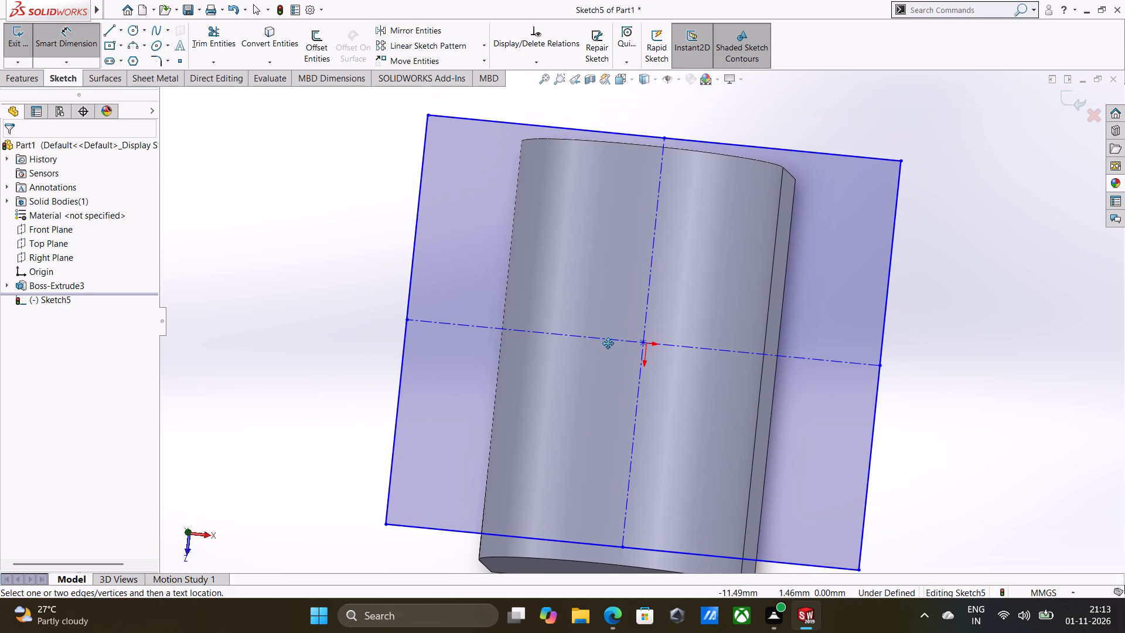
{"action": "middle_click_drag", "start_coordinate": [608, 343], "coordinate": [605, 328], "text": "ctrl"}
{"action": "middle_click_drag", "start_coordinate": [610, 326], "coordinate": [610, 341], "text": "shift"}
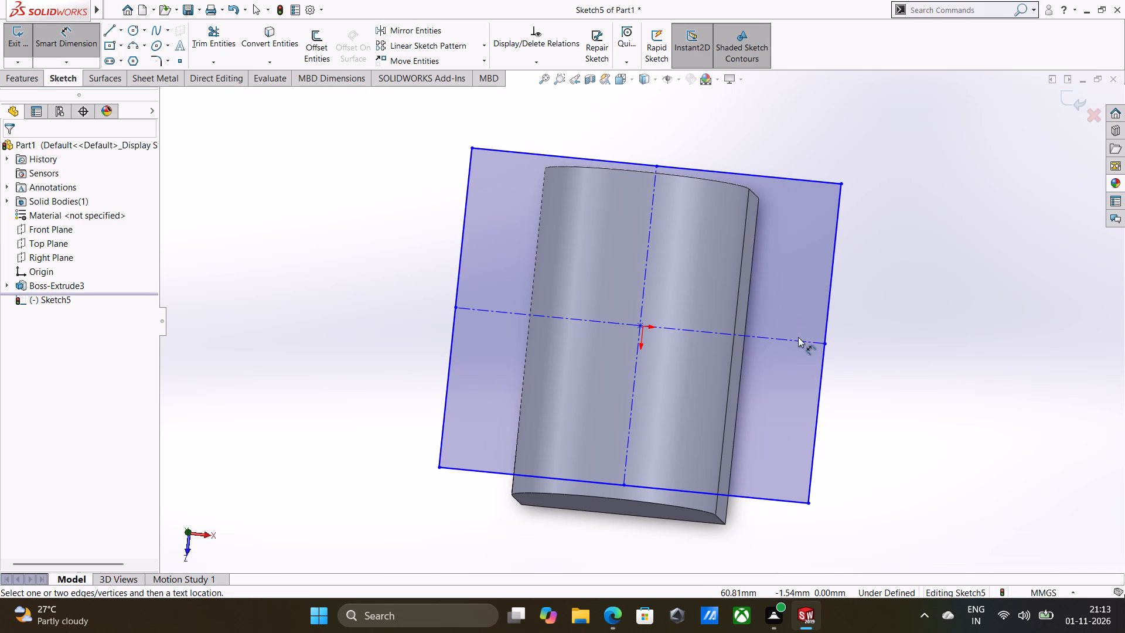
{"action": "key", "text": "Escape"}
{"action": "key", "text": "Escape"}
{"action": "middle_click", "coordinate": [717, 335]}
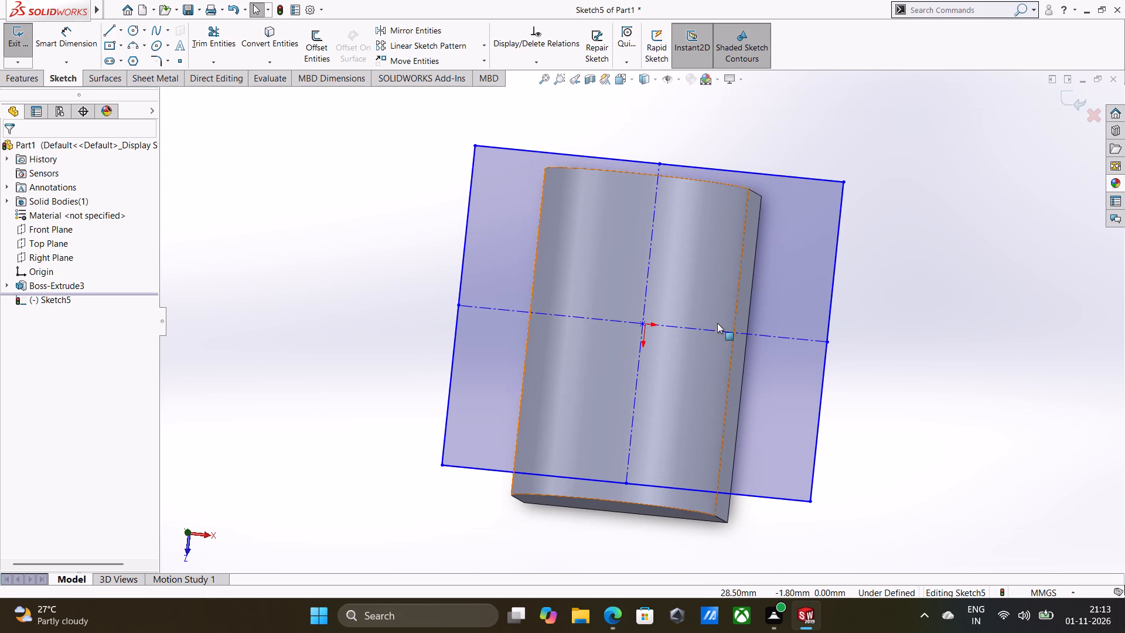
{"action": "middle_click_drag", "start_coordinate": [712, 338], "coordinate": [725, 338]}
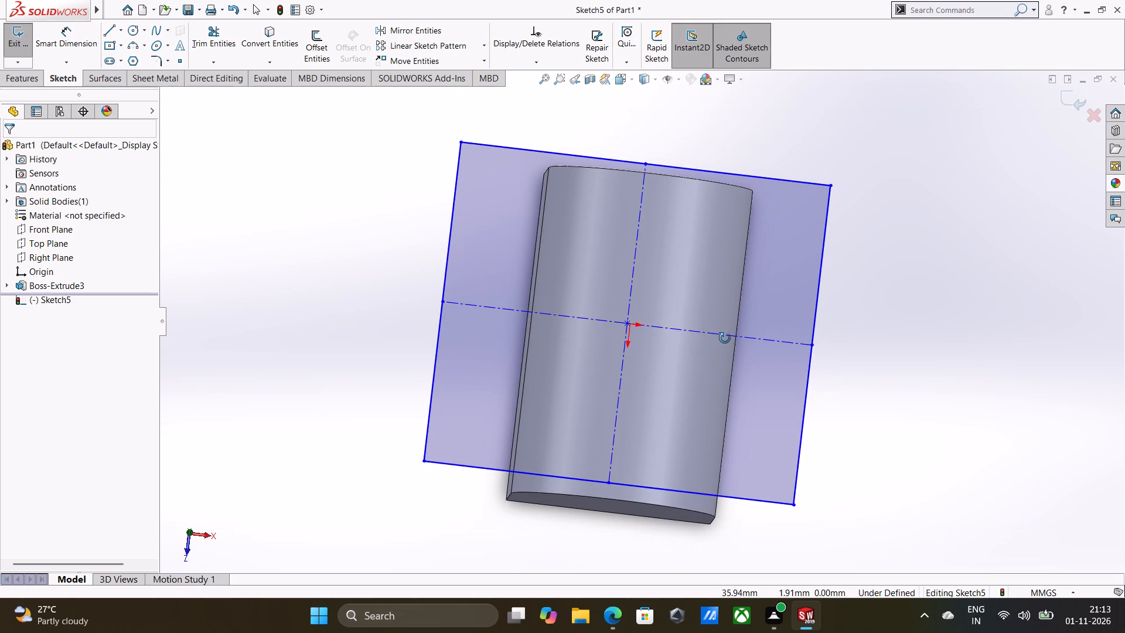
{"action": "middle_click_drag", "start_coordinate": [725, 338], "coordinate": [720, 355]}
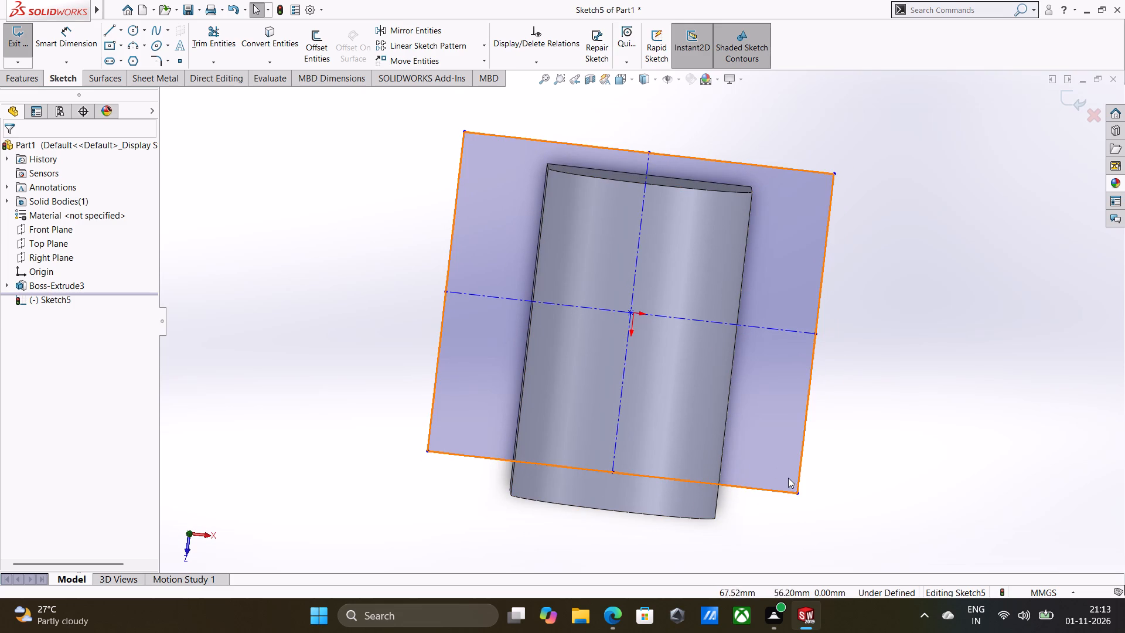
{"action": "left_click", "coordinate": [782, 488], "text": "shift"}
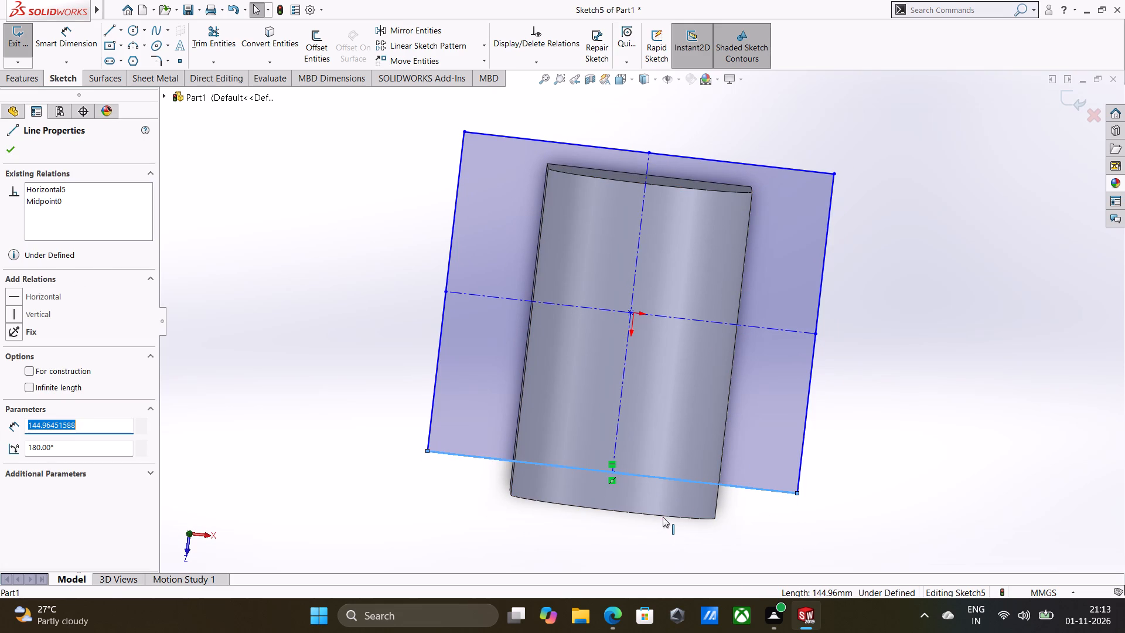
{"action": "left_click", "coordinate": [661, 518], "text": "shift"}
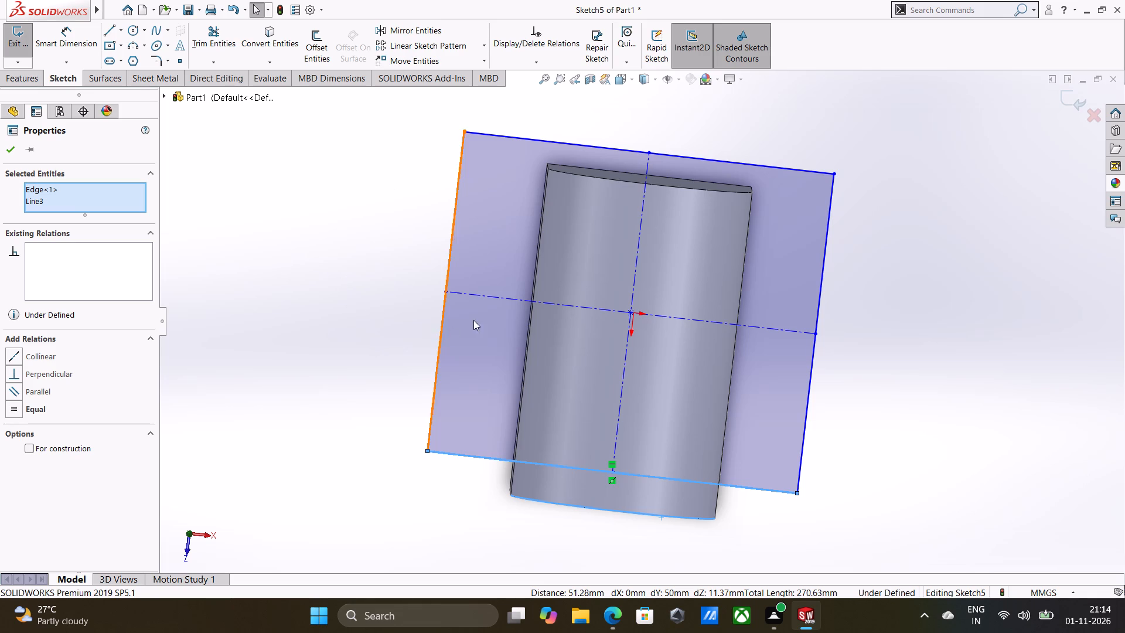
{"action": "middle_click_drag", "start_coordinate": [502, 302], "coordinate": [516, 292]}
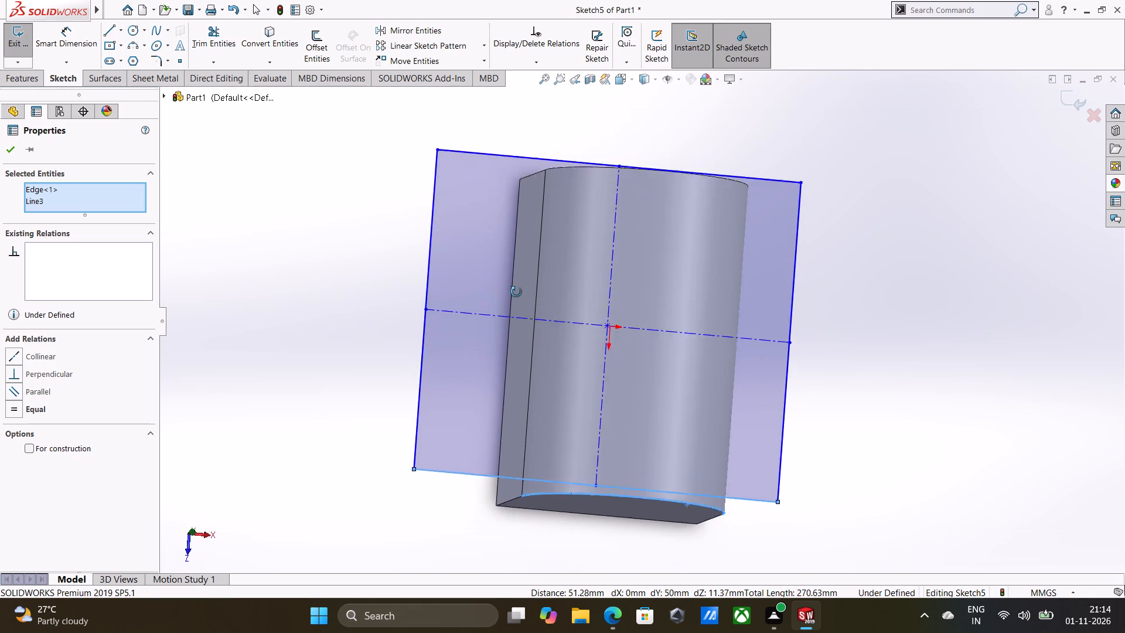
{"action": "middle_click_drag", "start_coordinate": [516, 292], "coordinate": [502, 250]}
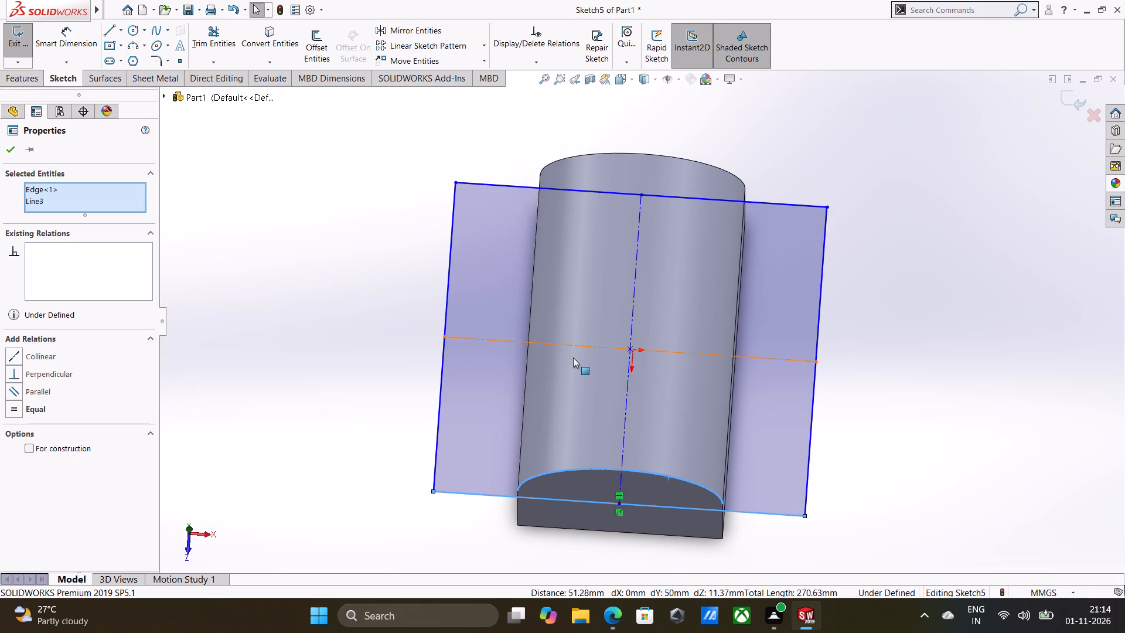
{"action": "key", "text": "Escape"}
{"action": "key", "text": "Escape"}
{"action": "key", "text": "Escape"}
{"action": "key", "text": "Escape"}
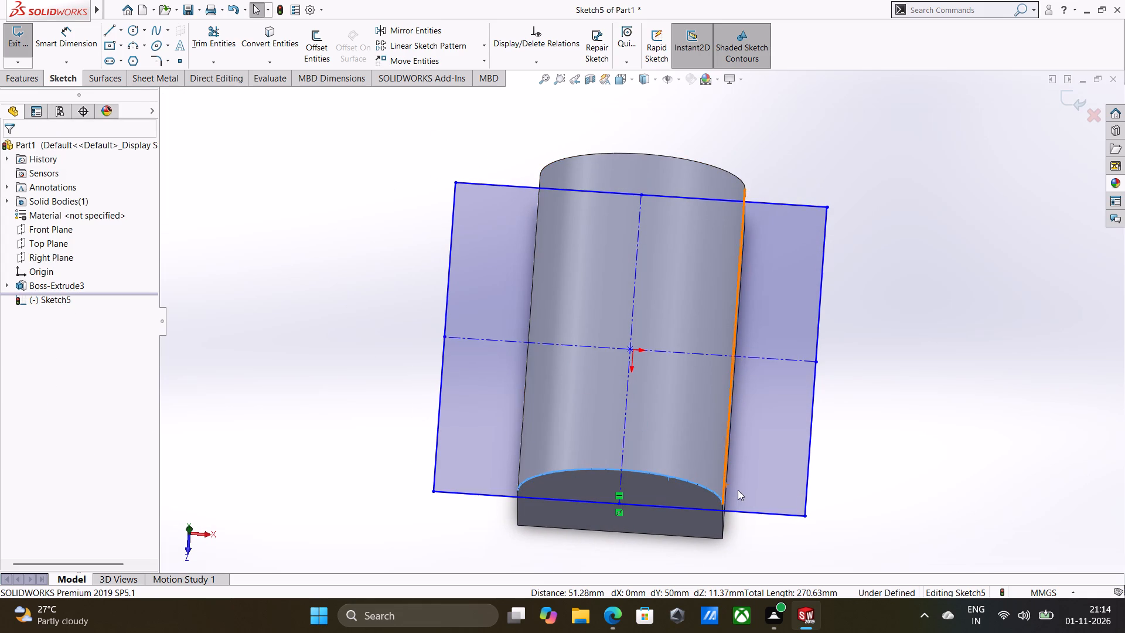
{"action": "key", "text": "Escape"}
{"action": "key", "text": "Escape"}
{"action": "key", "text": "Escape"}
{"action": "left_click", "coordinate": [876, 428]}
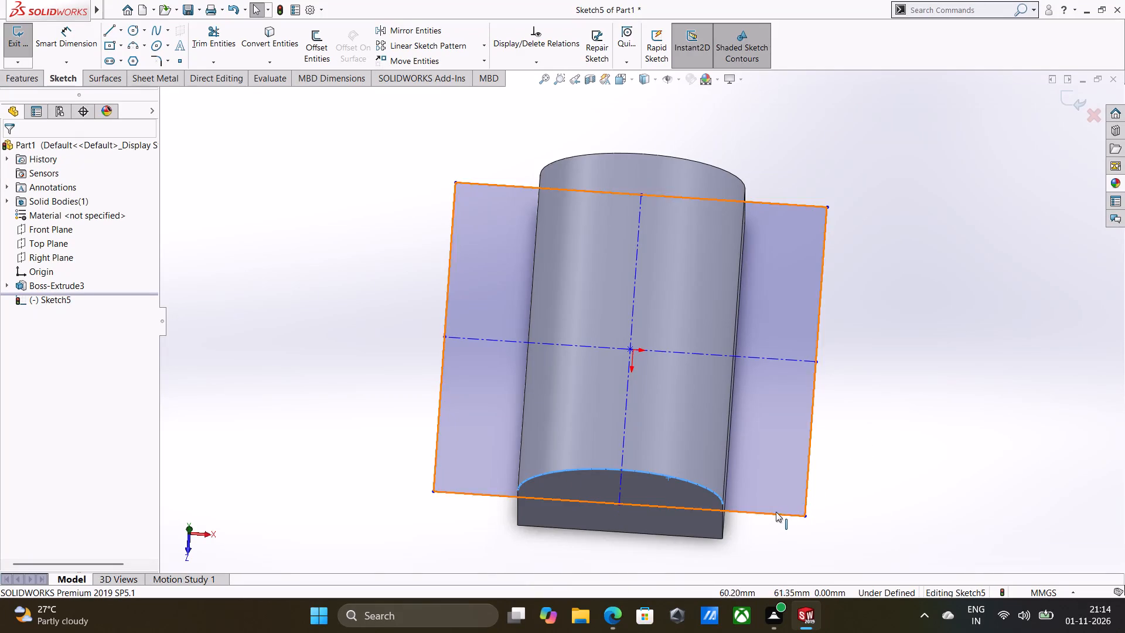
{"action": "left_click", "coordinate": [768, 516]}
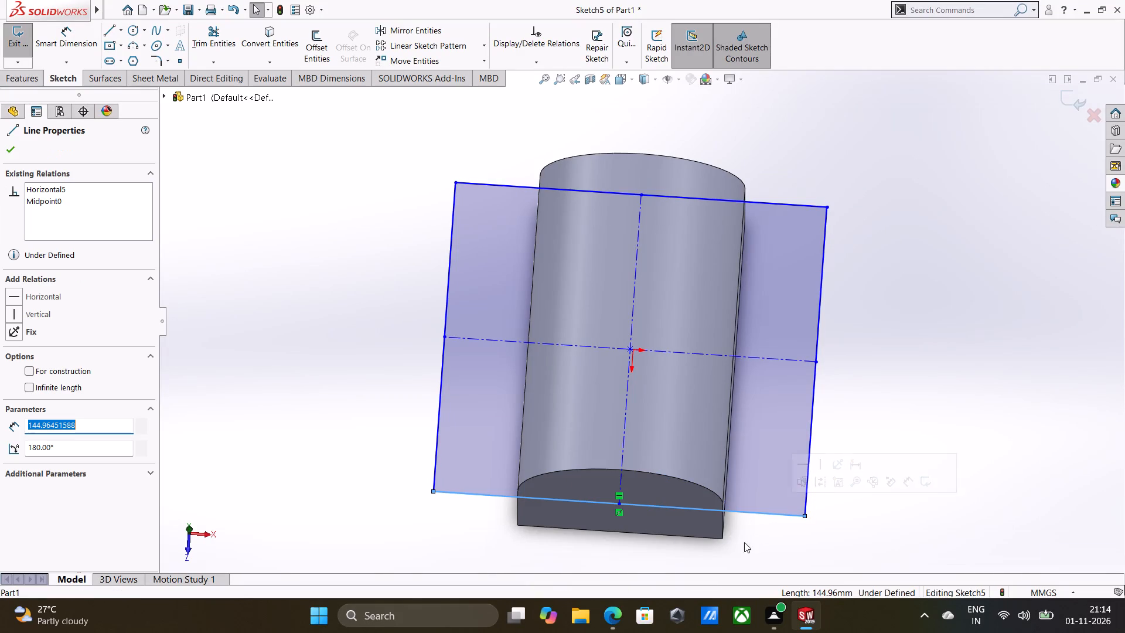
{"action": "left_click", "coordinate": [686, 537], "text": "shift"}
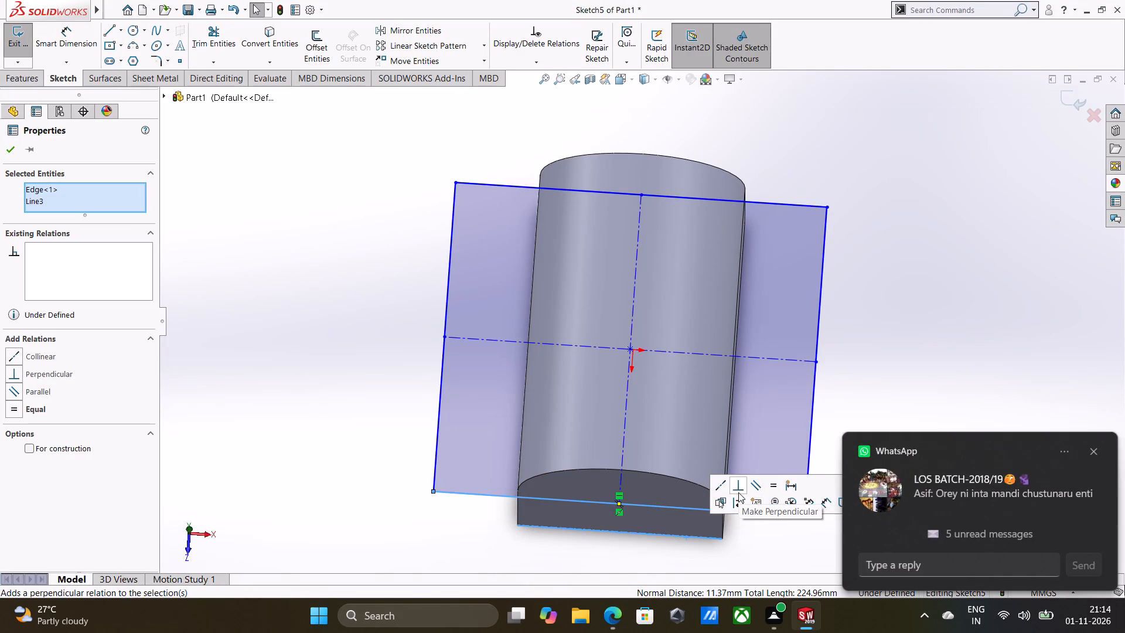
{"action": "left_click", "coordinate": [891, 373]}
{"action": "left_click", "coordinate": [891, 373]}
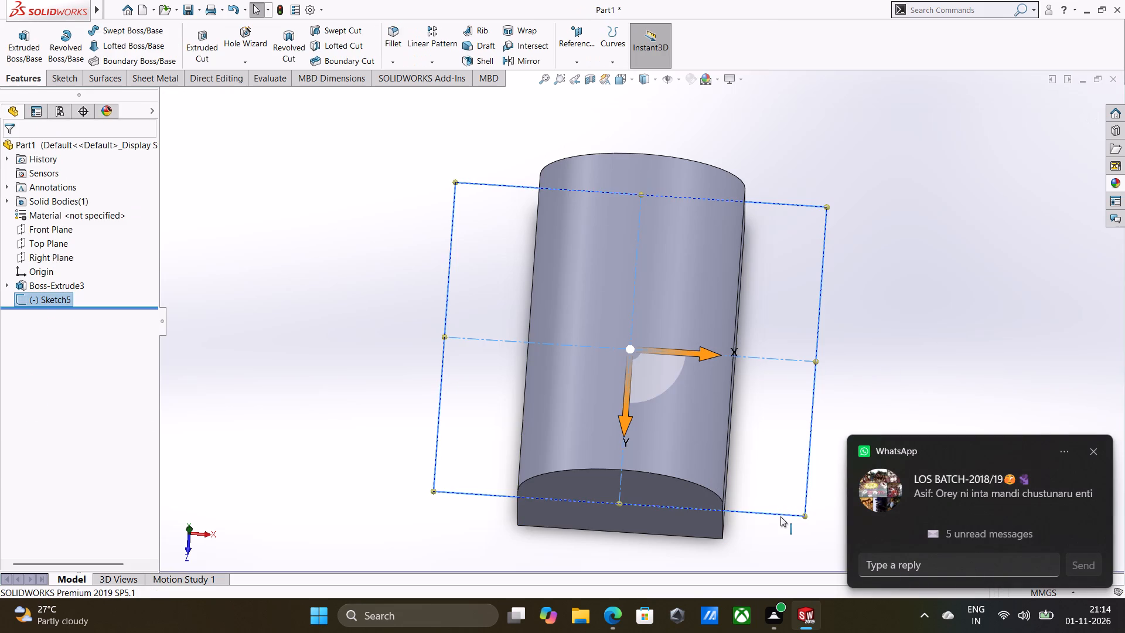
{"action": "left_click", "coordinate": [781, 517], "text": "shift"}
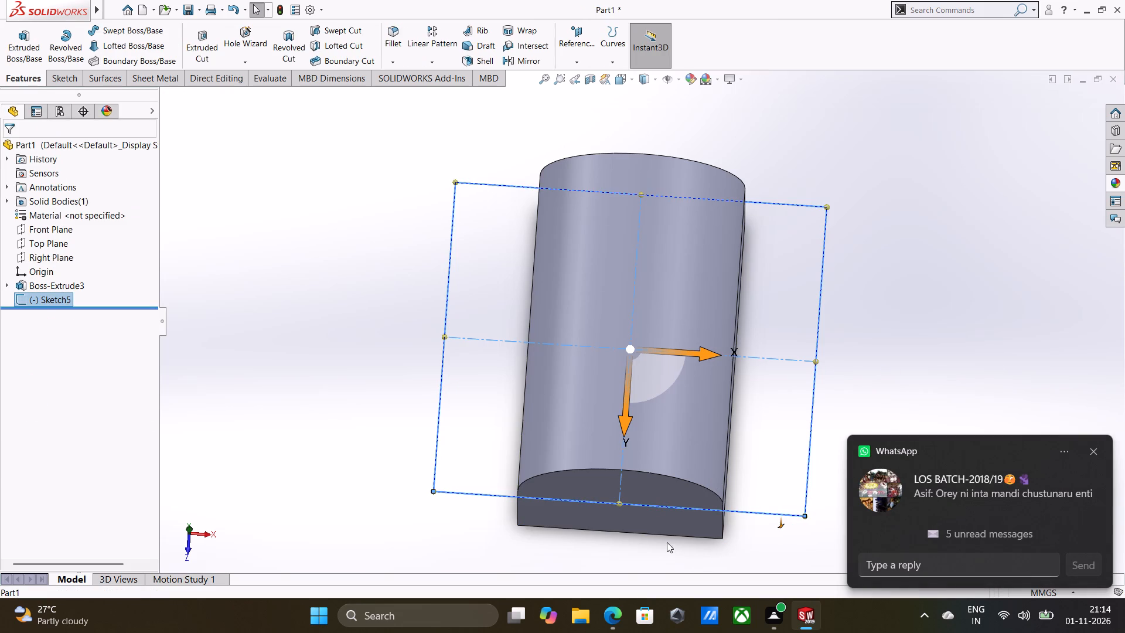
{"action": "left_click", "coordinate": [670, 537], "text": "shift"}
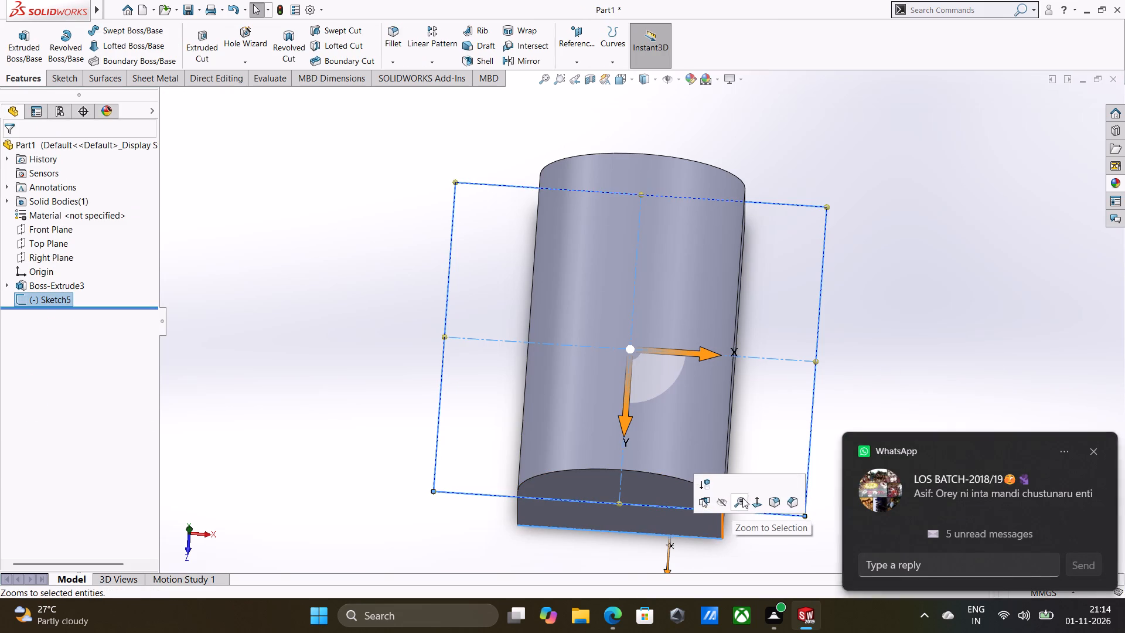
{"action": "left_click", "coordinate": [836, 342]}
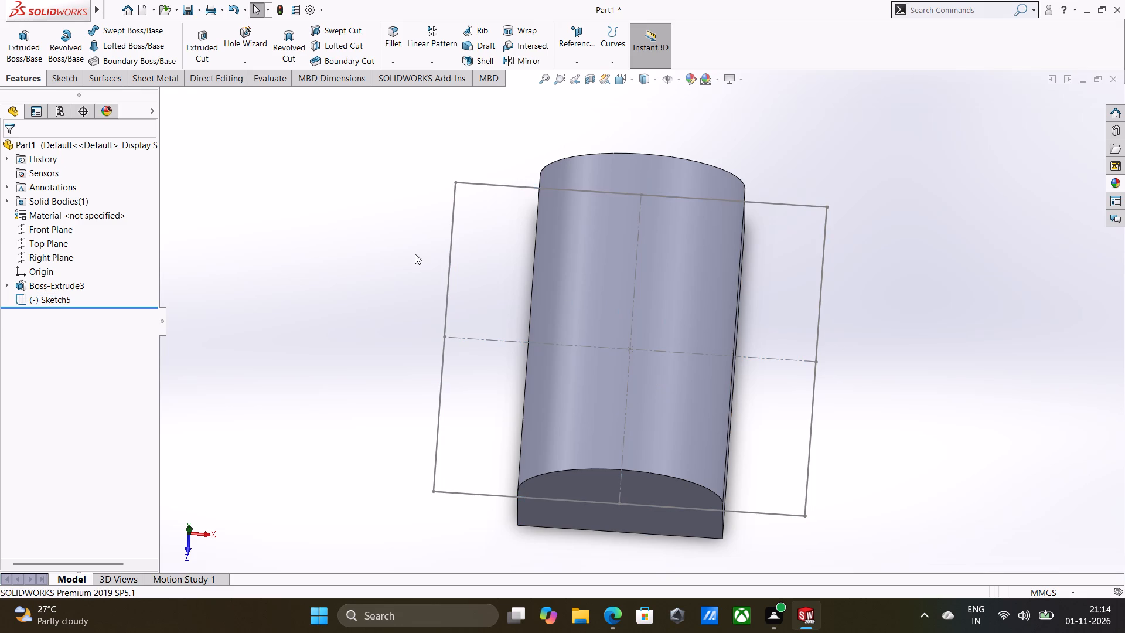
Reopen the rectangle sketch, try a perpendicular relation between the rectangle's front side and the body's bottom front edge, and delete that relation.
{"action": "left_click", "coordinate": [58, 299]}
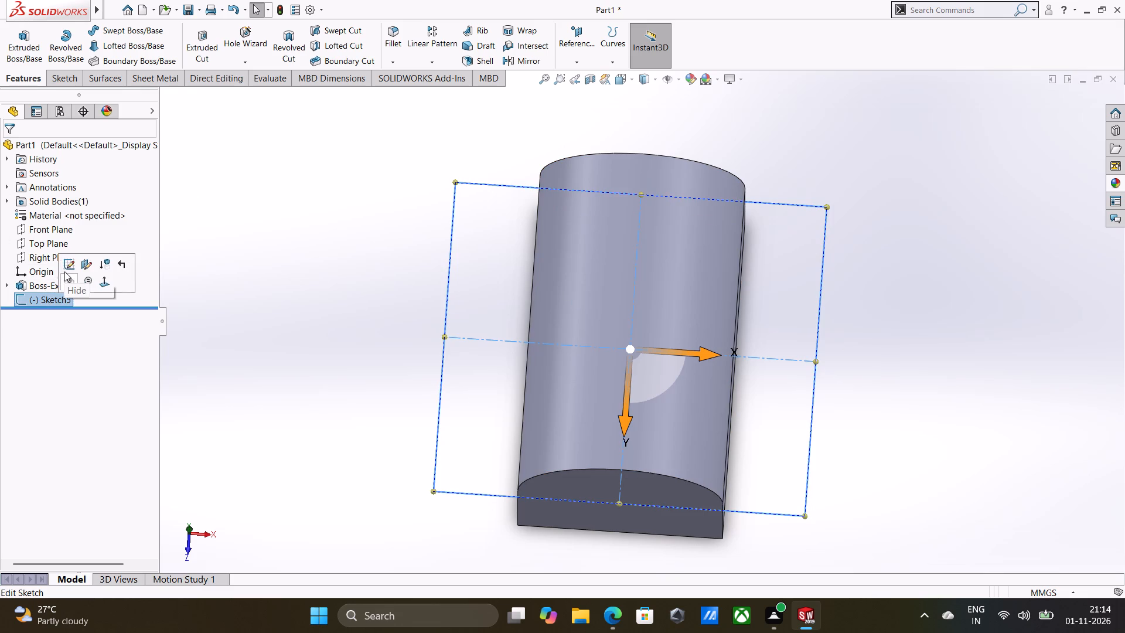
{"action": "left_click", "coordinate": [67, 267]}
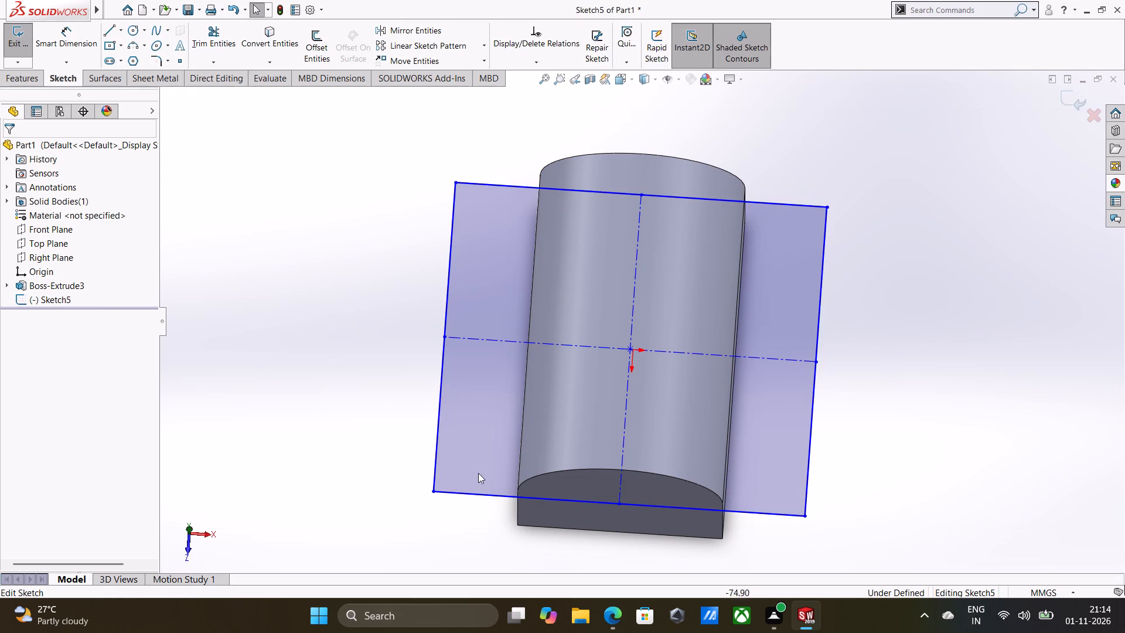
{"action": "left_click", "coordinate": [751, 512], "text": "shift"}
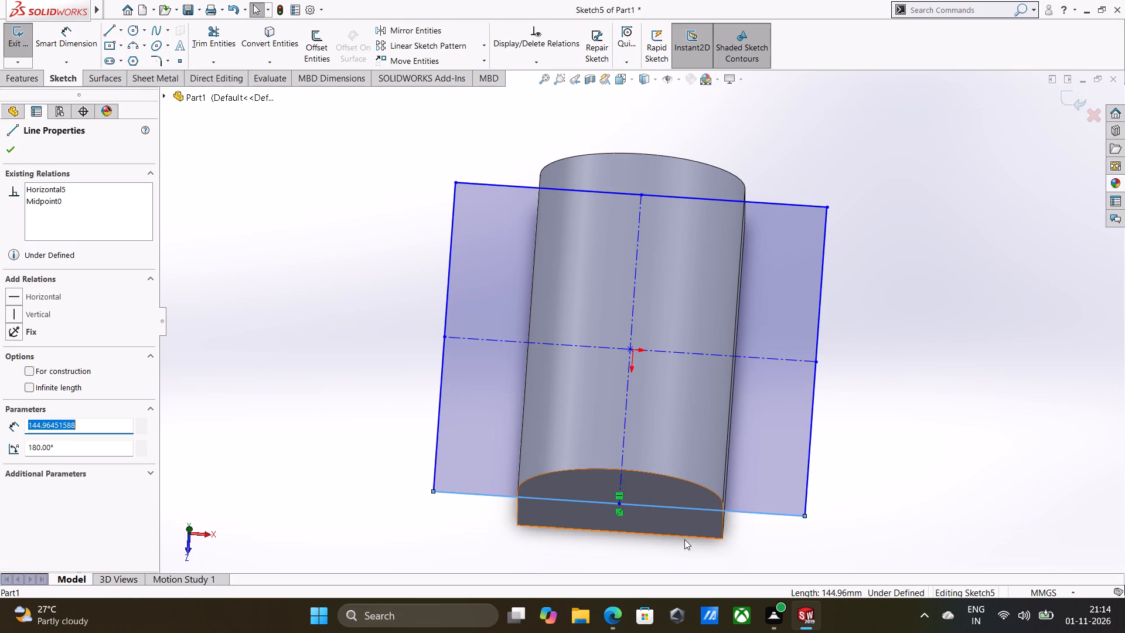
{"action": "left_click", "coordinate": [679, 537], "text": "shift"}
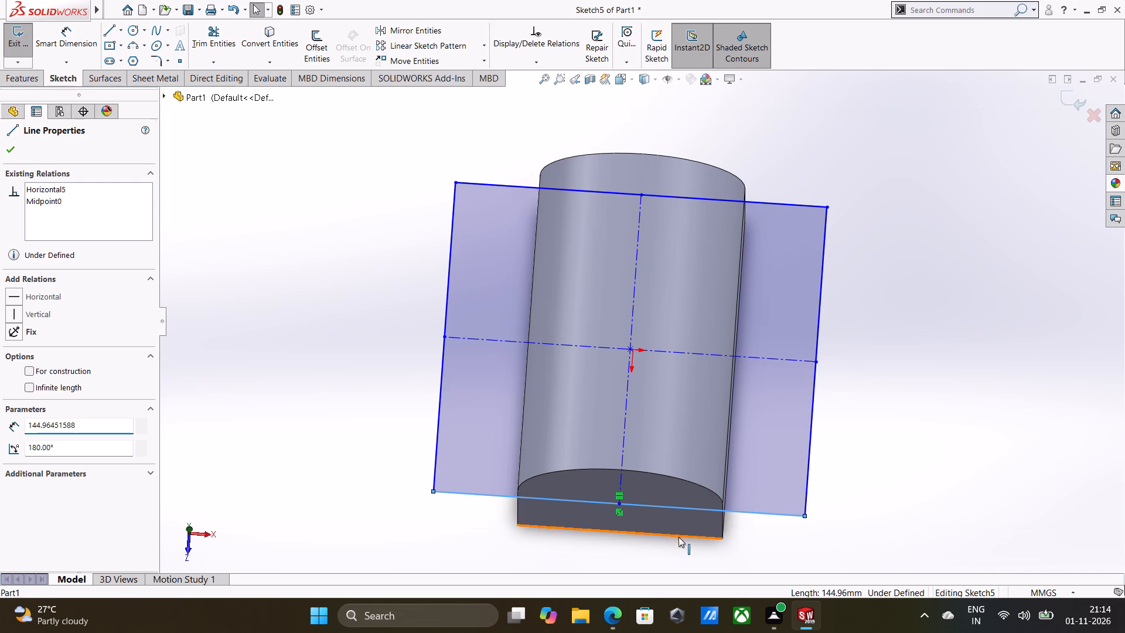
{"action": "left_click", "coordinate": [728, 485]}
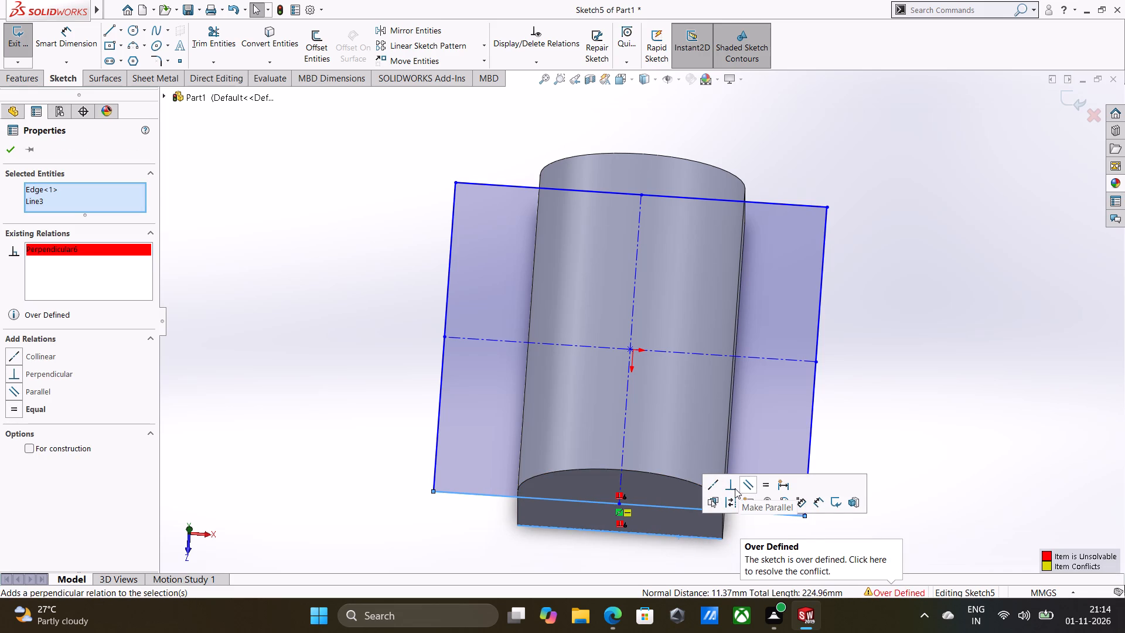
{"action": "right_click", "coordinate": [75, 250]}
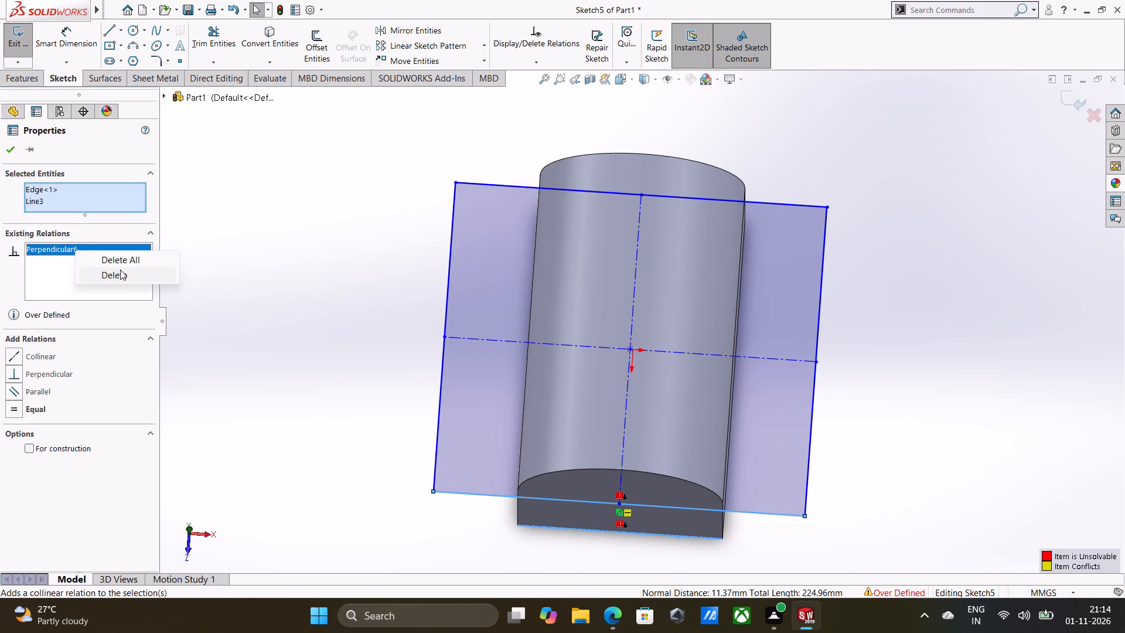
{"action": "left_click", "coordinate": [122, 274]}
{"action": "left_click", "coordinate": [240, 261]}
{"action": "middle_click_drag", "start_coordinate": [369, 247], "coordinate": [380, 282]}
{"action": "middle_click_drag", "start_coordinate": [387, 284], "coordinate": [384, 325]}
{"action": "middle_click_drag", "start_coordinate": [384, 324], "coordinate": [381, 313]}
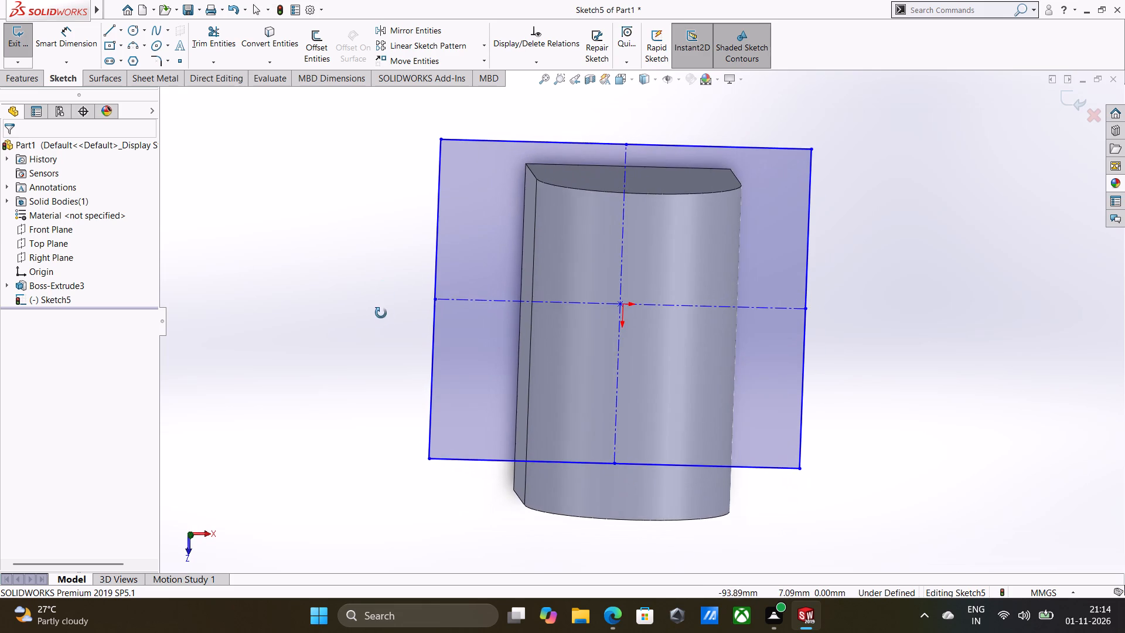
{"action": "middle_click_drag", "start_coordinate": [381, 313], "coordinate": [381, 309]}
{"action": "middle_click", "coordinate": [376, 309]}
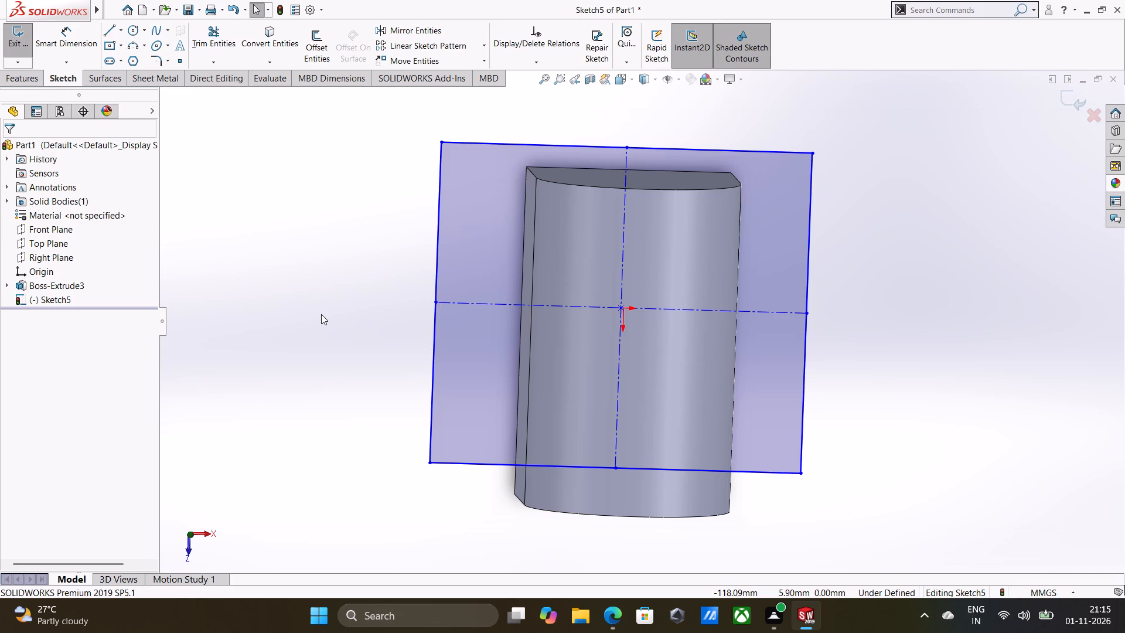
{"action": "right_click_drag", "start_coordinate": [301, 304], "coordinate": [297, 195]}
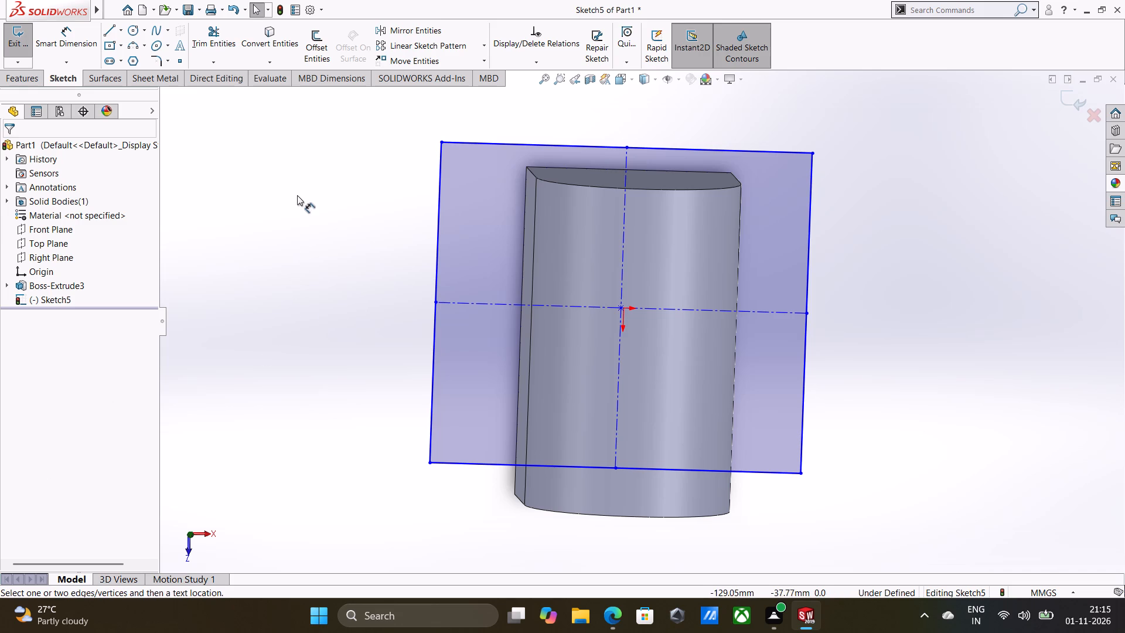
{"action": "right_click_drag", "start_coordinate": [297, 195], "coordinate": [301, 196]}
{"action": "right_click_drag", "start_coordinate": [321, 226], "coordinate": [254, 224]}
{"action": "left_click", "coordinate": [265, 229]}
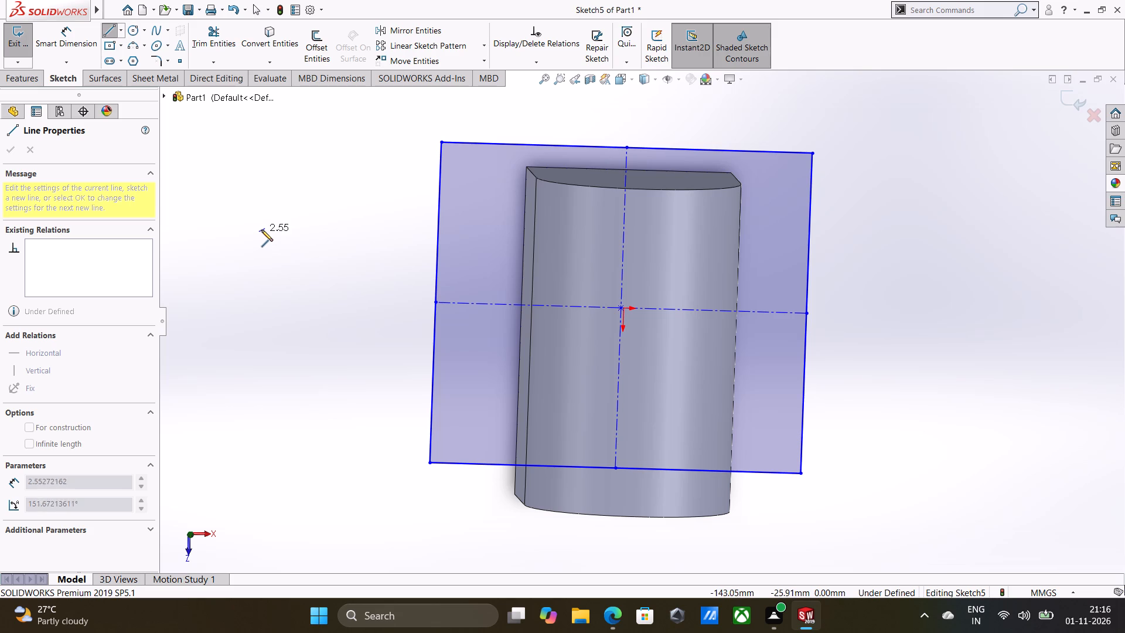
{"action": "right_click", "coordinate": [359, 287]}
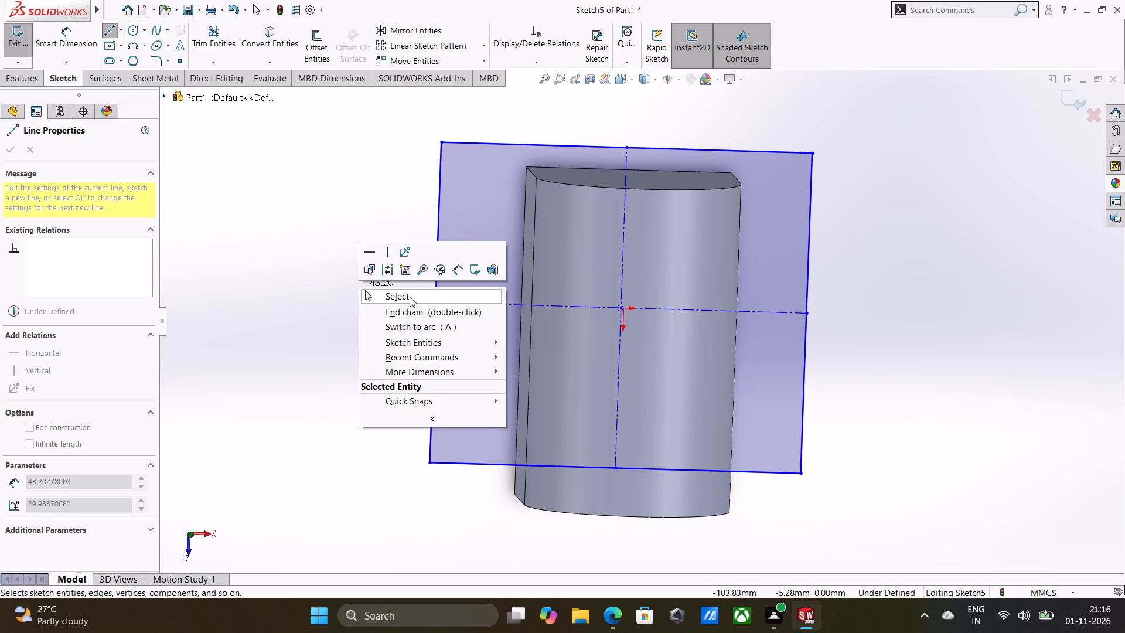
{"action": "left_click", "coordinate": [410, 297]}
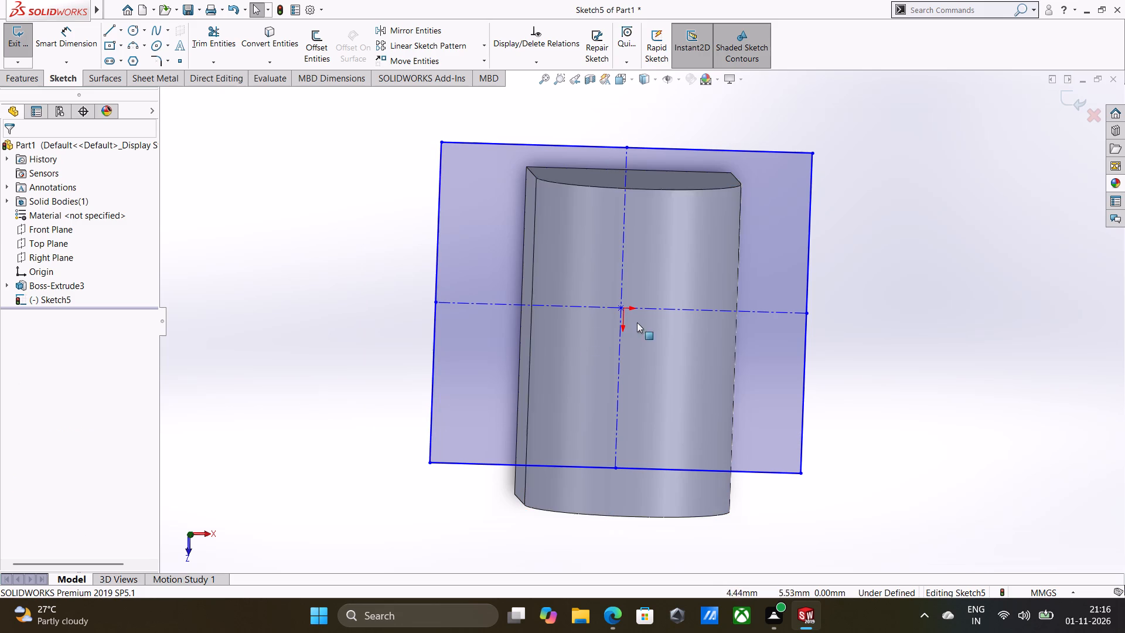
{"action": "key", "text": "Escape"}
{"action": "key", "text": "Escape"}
Delete the entire center rectangle, including its construction lines, and exit the emptied sketch.
{"action": "left_click", "coordinate": [813, 237]}
{"action": "left_click", "coordinate": [812, 240]}
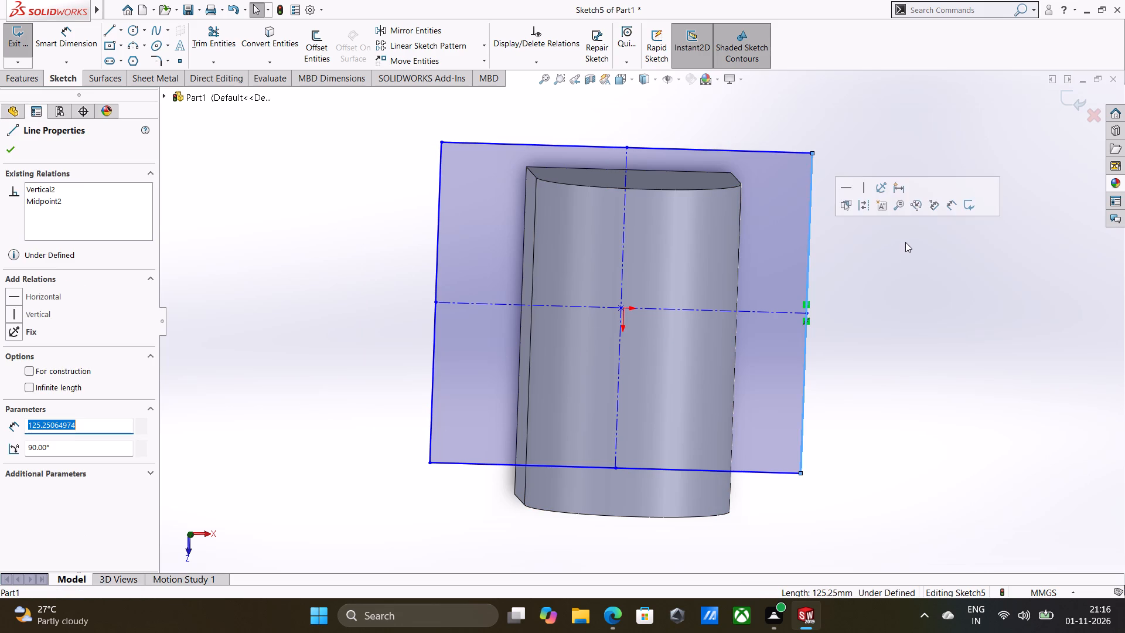
{"action": "key", "text": "Delete"}
{"action": "left_click_drag", "start_coordinate": [845, 121], "coordinate": [346, 523]}
{"action": "key", "text": "Delete"}
{"action": "left_click", "coordinate": [788, 366]}
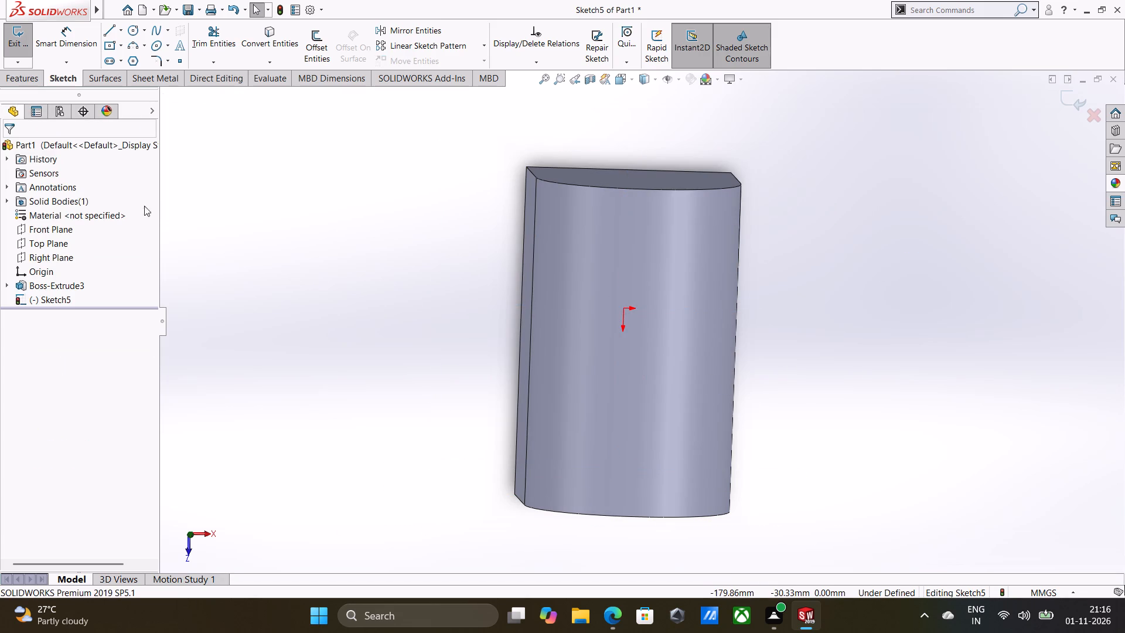
{"action": "left_click", "coordinate": [15, 45]}
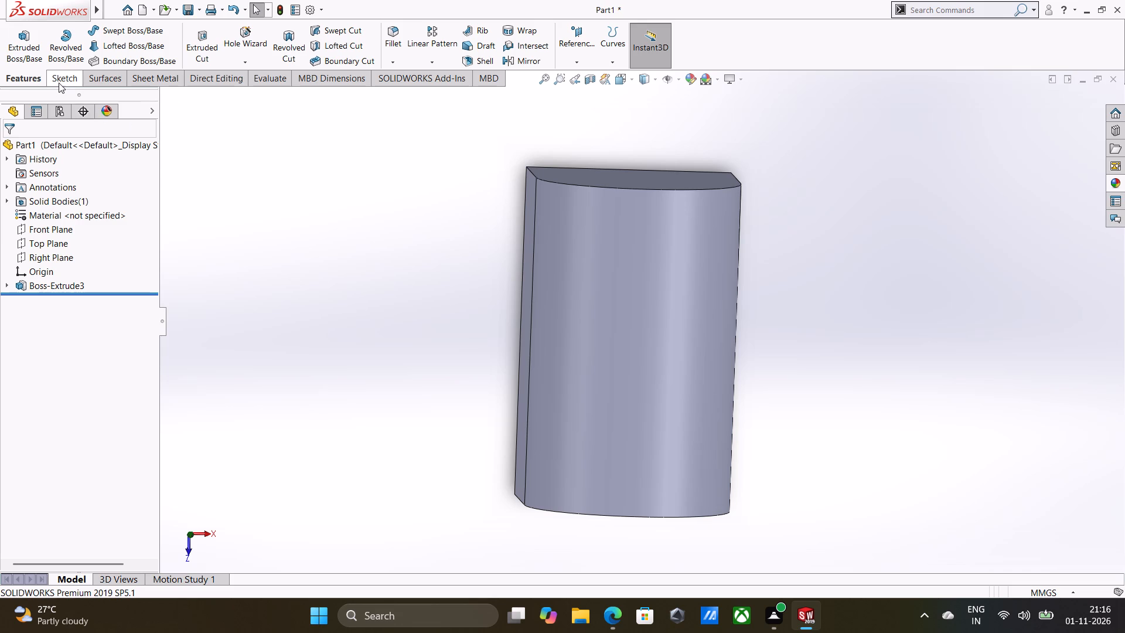
Start a new sketch on the flat bottom face of the arched body, viewed normal to that face.
{"action": "middle_click_drag", "start_coordinate": [636, 291], "coordinate": [609, 209]}
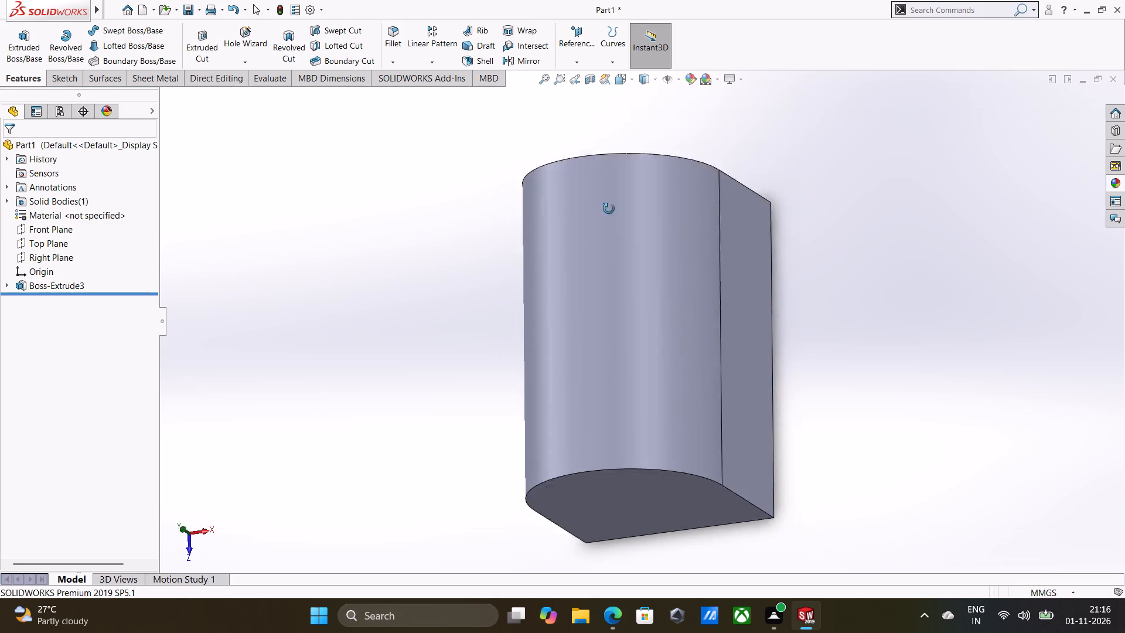
{"action": "middle_click_drag", "start_coordinate": [609, 209], "coordinate": [631, 175]}
{"action": "middle_click_drag", "start_coordinate": [591, 343], "coordinate": [604, 168]}
{"action": "middle_click_drag", "start_coordinate": [600, 262], "coordinate": [602, 157]}
{"action": "left_click", "coordinate": [628, 429]}
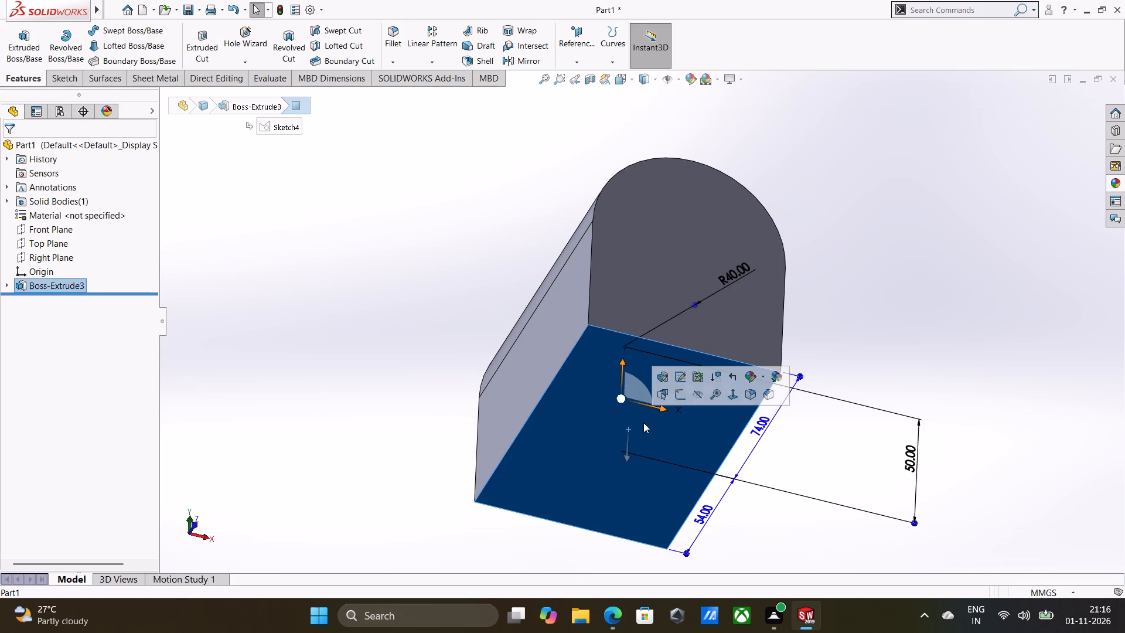
{"action": "left_click", "coordinate": [683, 388]}
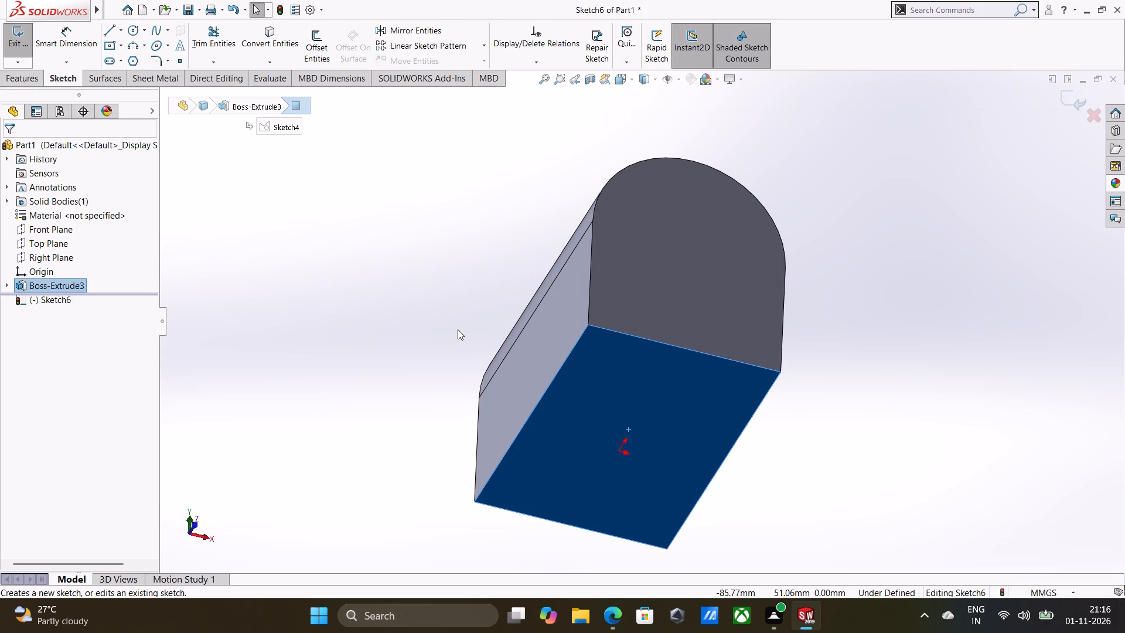
{"action": "key", "text": "ctrl+8"}
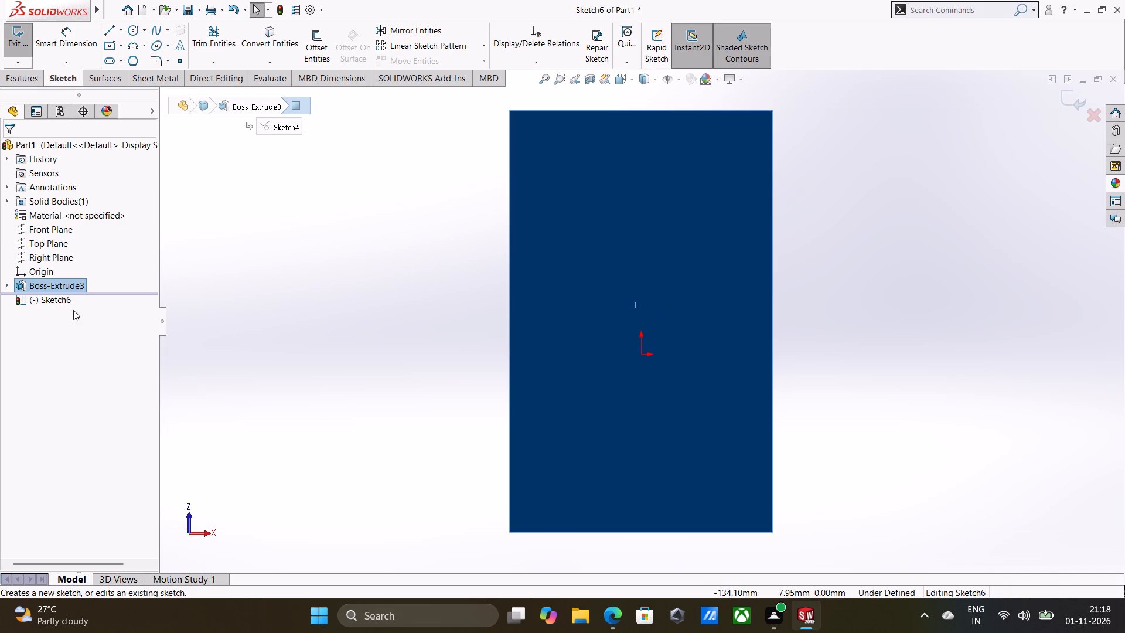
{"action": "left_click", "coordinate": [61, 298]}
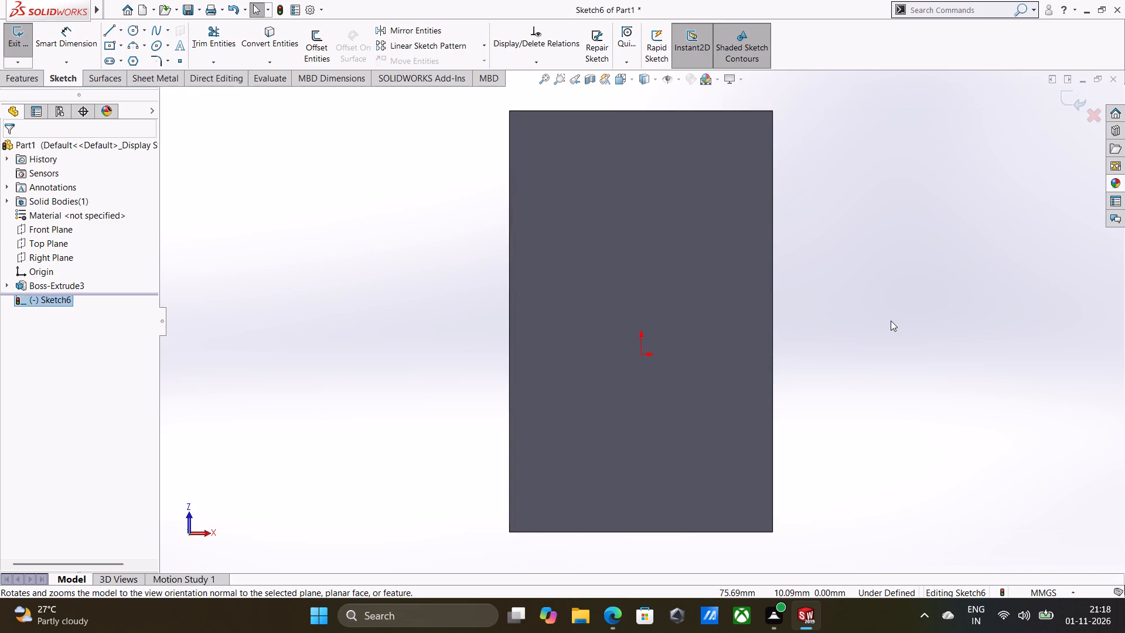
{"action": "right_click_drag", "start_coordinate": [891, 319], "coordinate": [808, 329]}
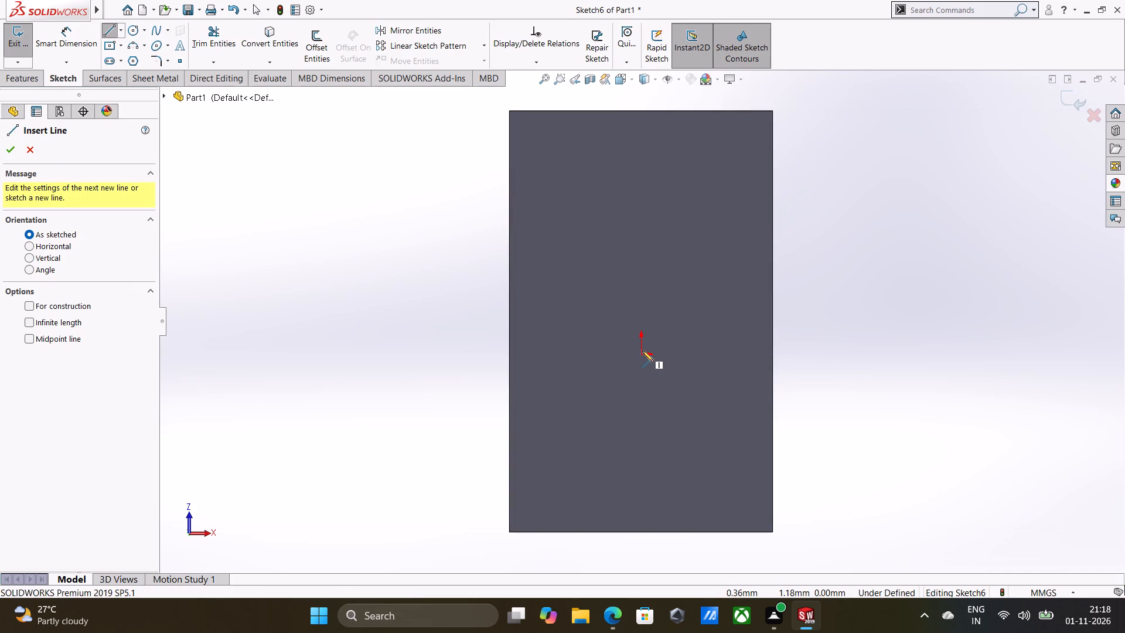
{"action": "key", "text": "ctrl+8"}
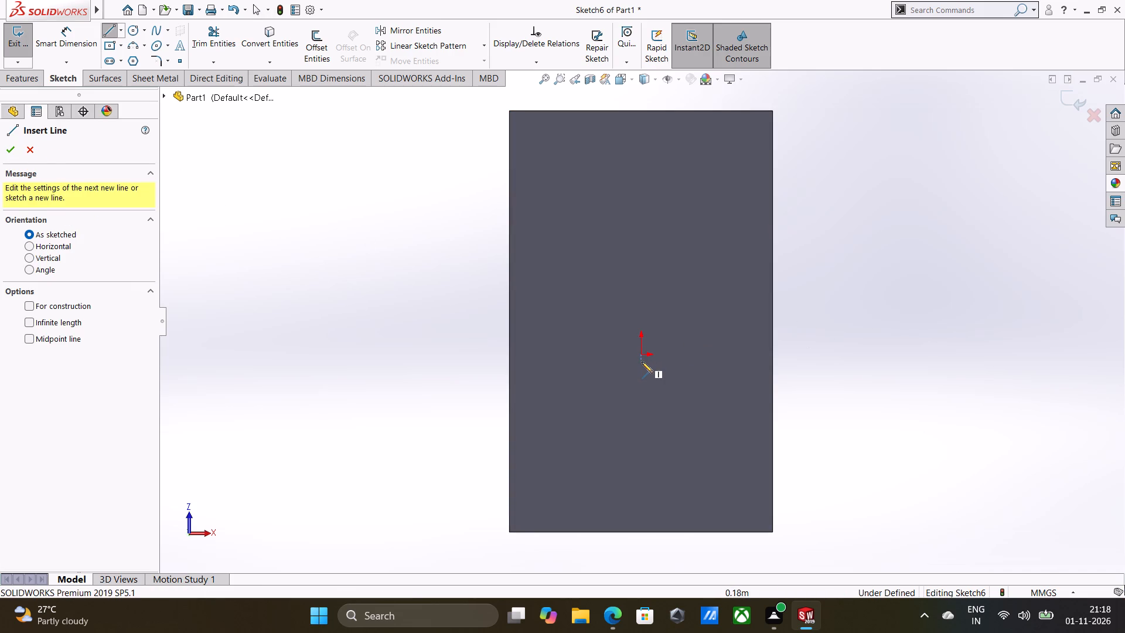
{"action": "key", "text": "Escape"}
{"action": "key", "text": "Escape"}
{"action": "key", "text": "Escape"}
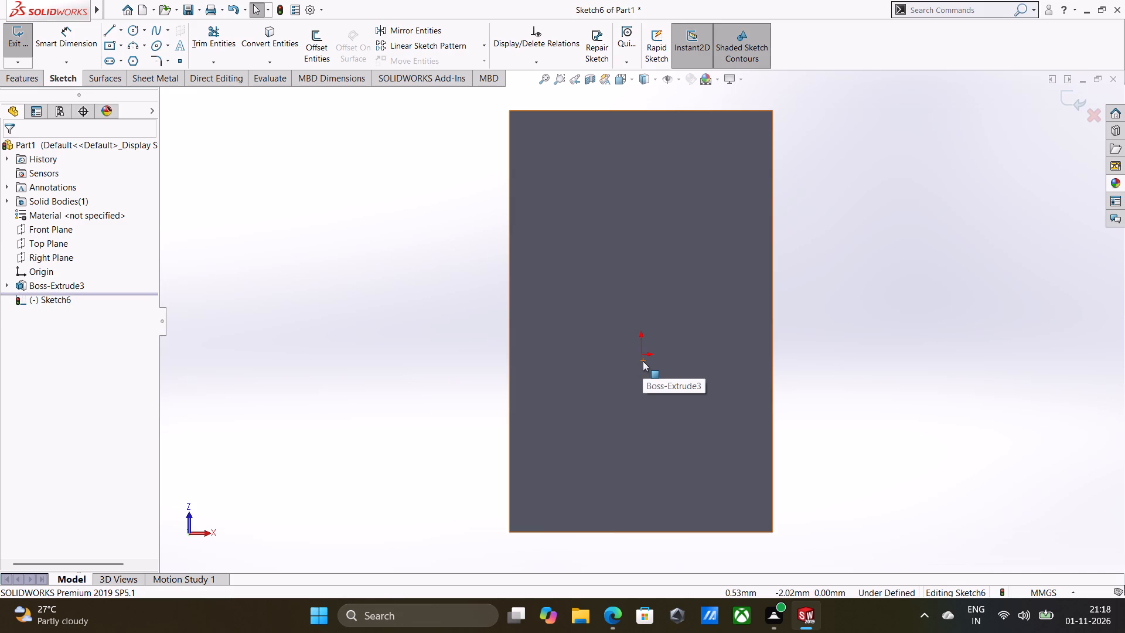
Sketch a center rectangle about 180 mm by 159 mm around the body, centred about 13 mm sideways from the origin and level with it.
{"action": "key", "text": "ctrl+8"}
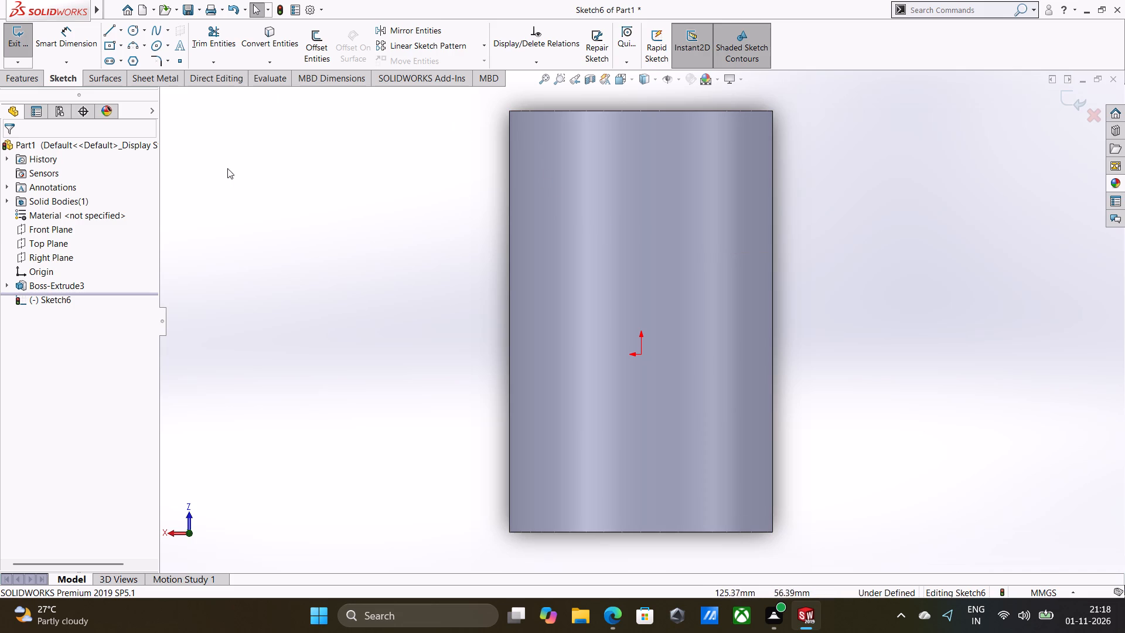
{"action": "left_click", "coordinate": [112, 42]}
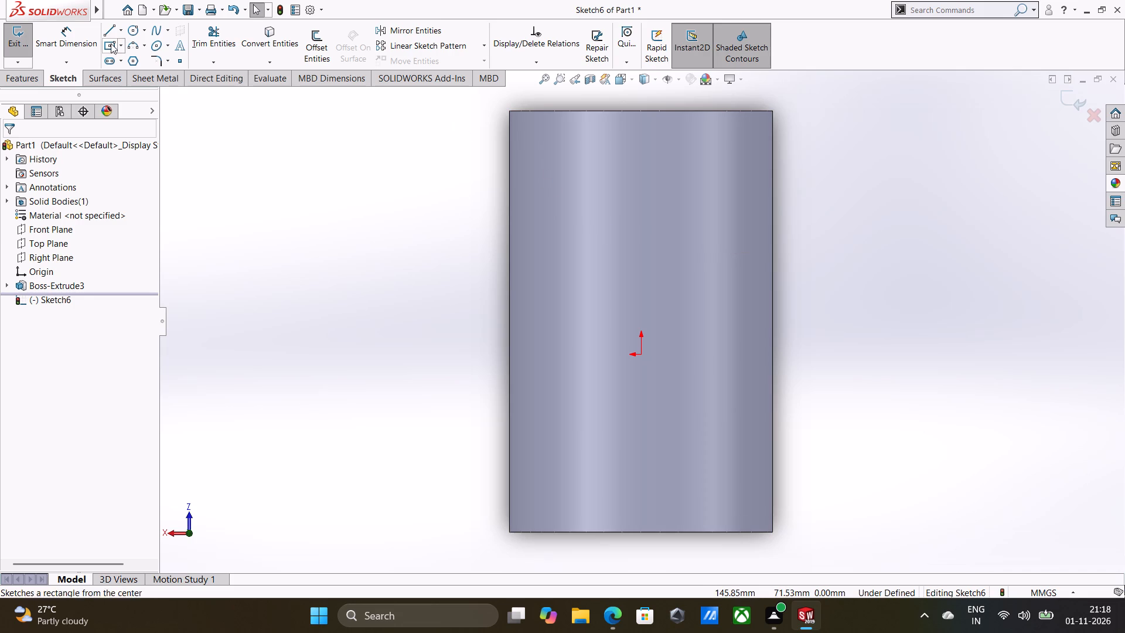
{"action": "left_click", "coordinate": [599, 355]}
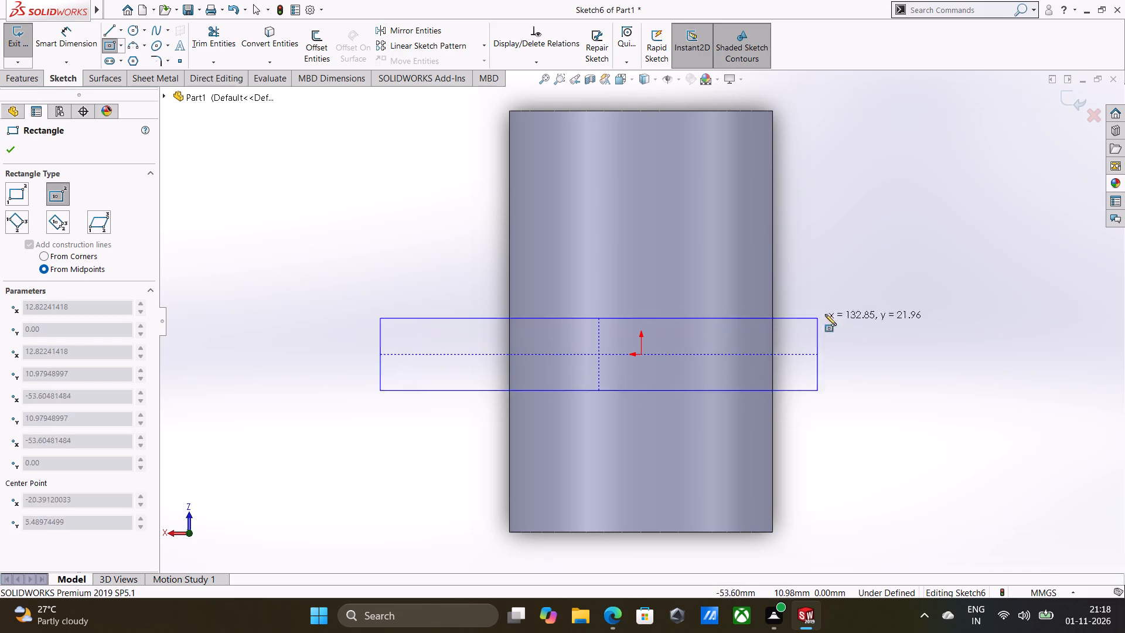
{"action": "left_click", "coordinate": [896, 93]}
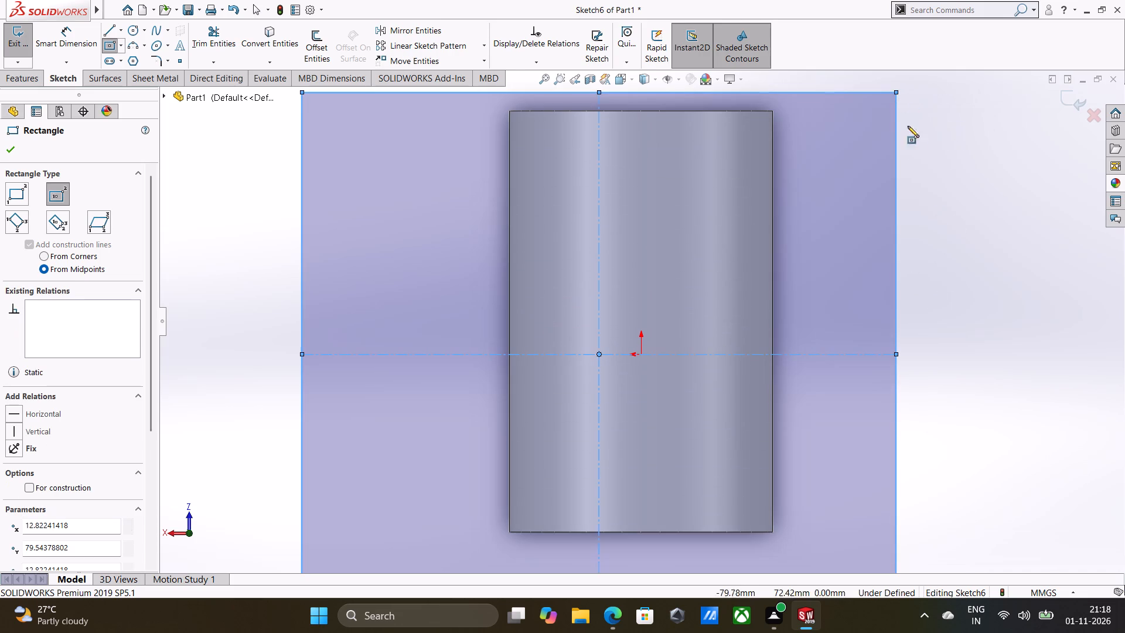
{"action": "middle_click_drag", "start_coordinate": [950, 213], "coordinate": [952, 233]}
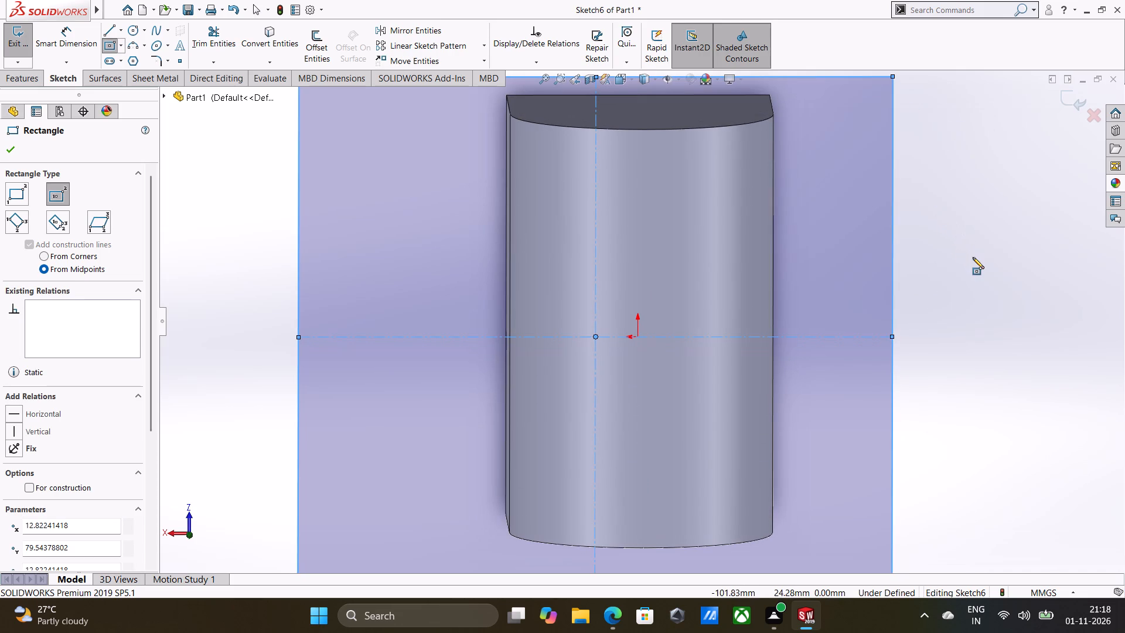
{"action": "key", "text": "ctrl+8"}
{"action": "key", "text": "ctrl+8"}
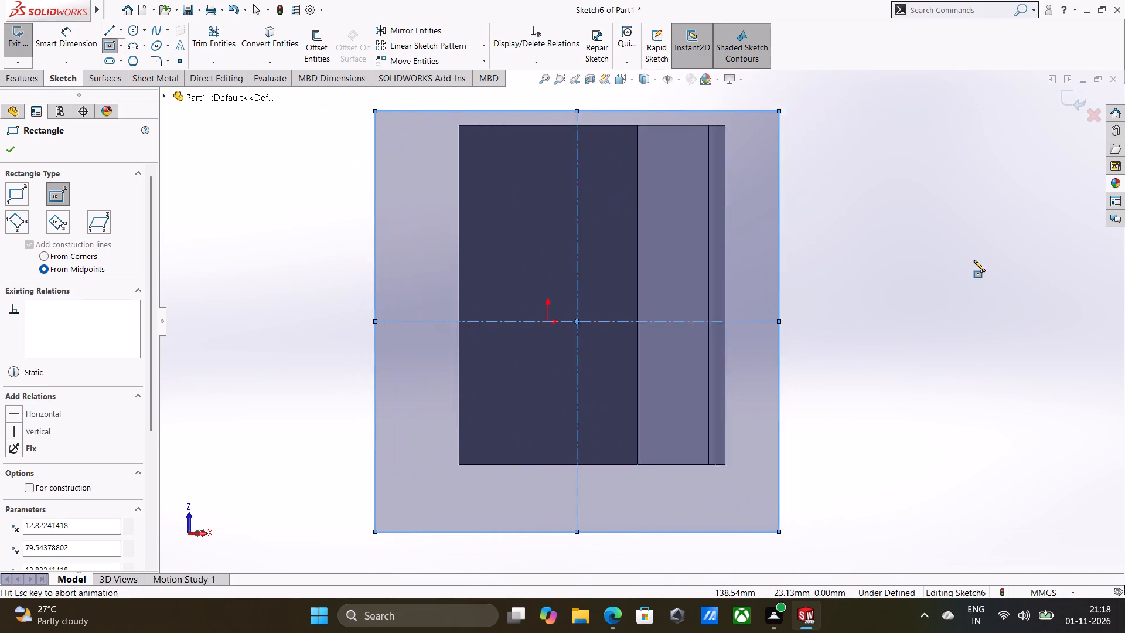
Make the rectangle's front side collinear with the bottom front edge of the arched body.
{"action": "middle_click_drag", "start_coordinate": [826, 249], "coordinate": [826, 260], "text": "shift"}
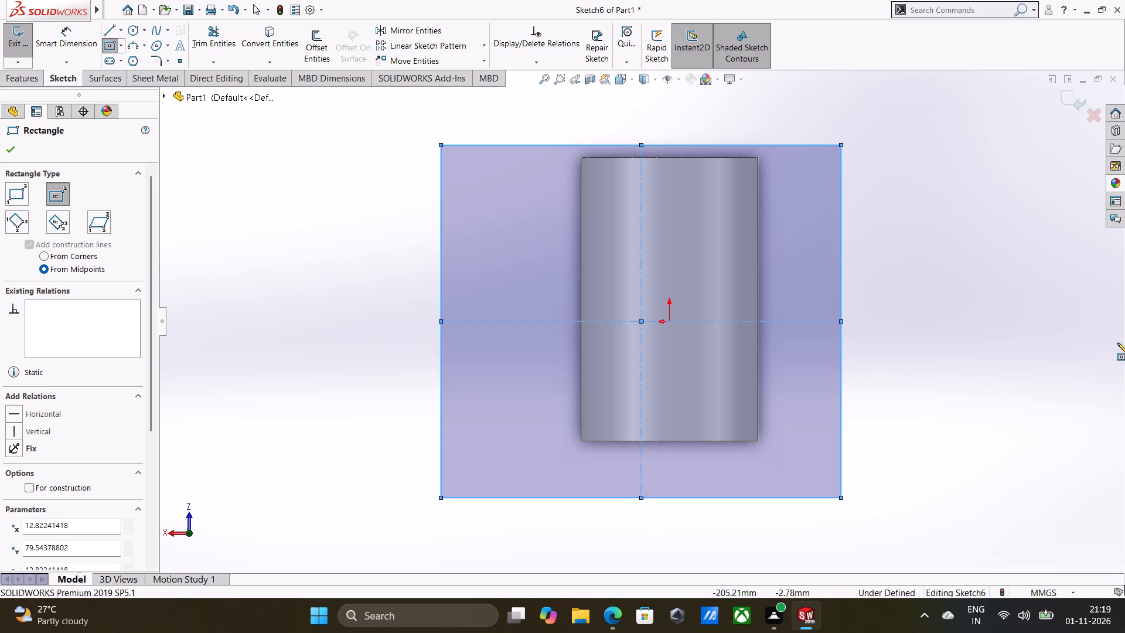
{"action": "right_click", "coordinate": [993, 311]}
{"action": "left_click", "coordinate": [1012, 317]}
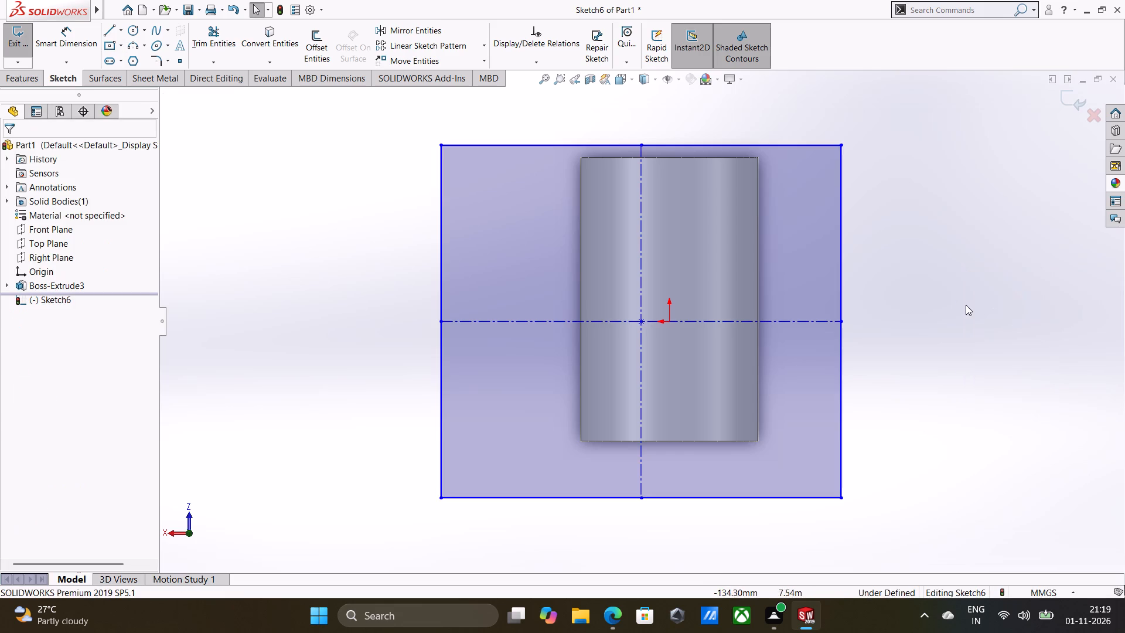
{"action": "right_click_drag", "start_coordinate": [957, 300], "coordinate": [954, 218]}
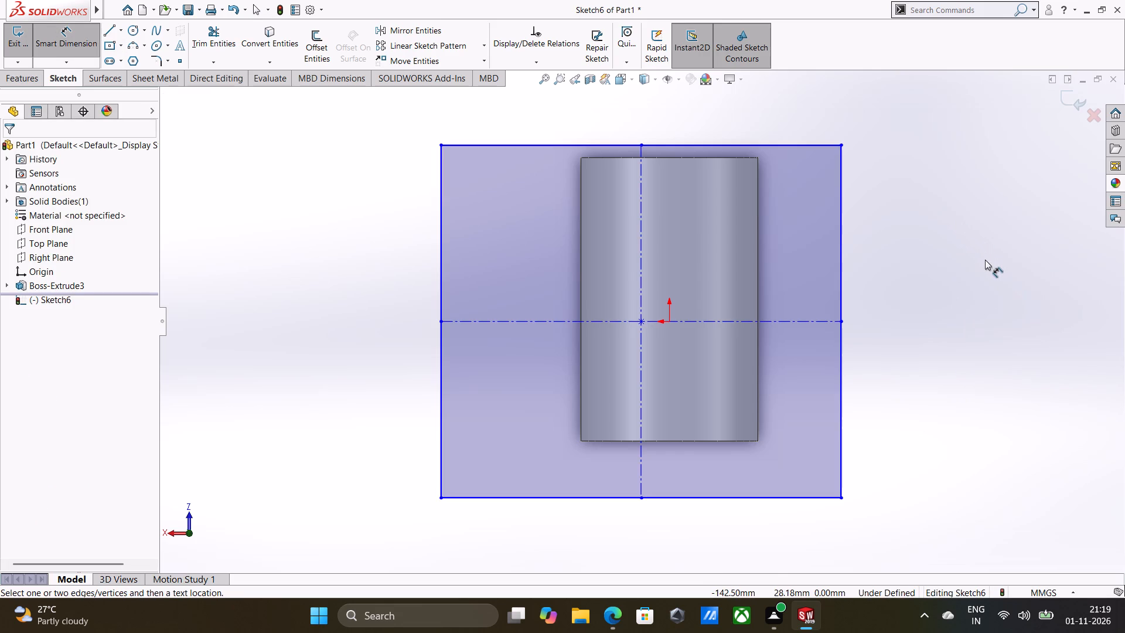
{"action": "key", "text": "Escape"}
{"action": "key", "text": "Escape"}
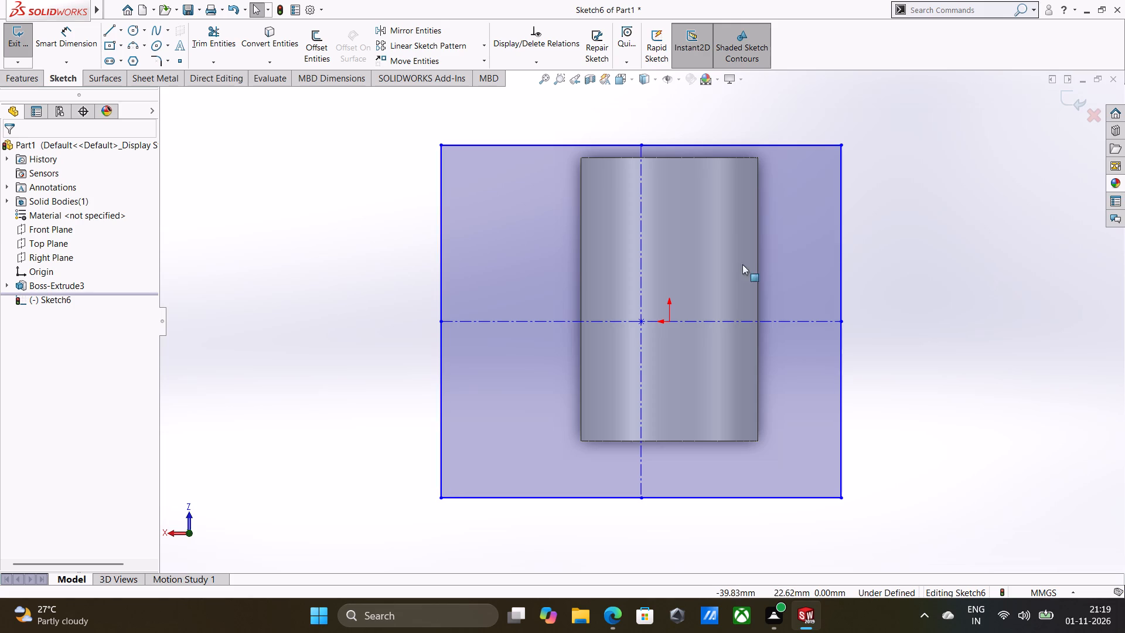
{"action": "left_click", "coordinate": [669, 158], "text": "shift"}
{"action": "left_click", "coordinate": [679, 142], "text": "shift"}
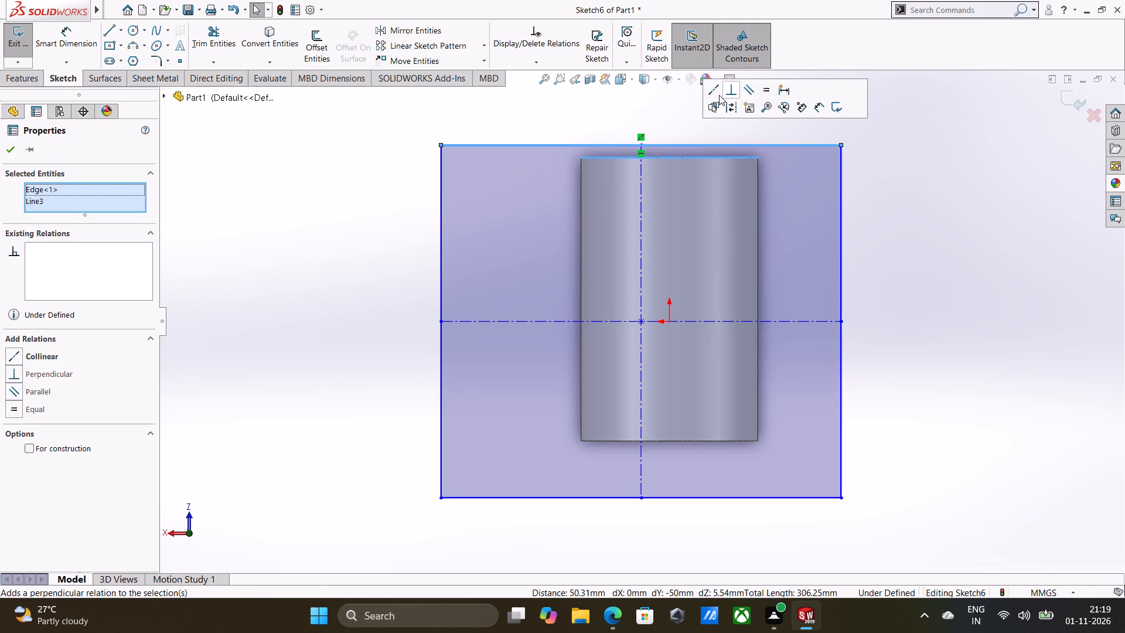
{"action": "left_click", "coordinate": [718, 94]}
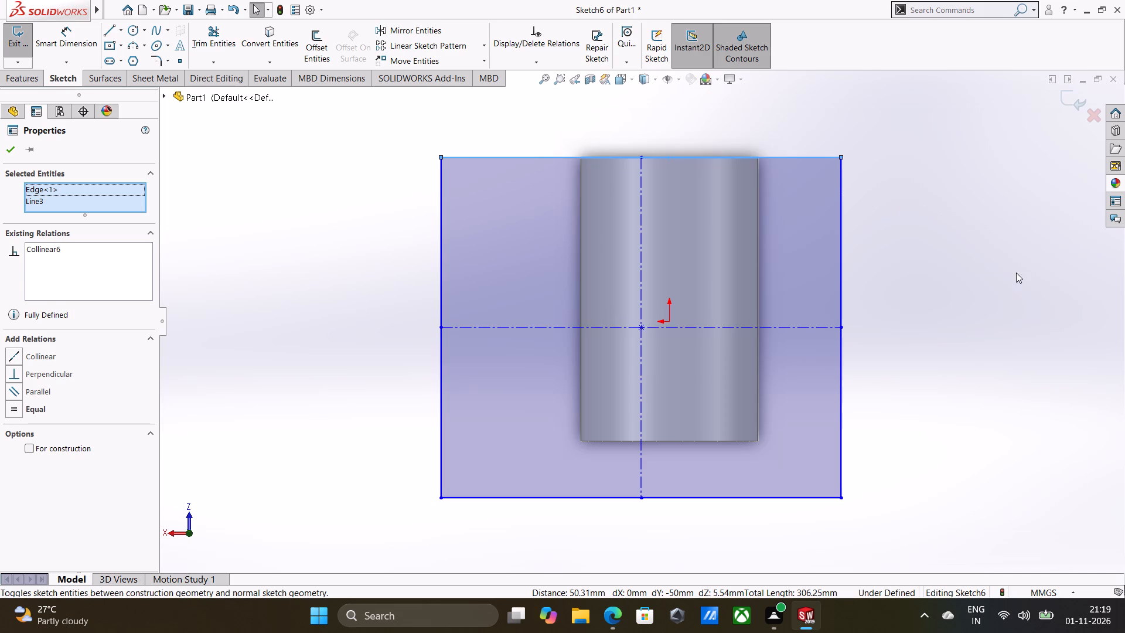
Dimension the rectangle's front-to-back side and set its length to 148 mm.
{"action": "right_click_drag", "start_coordinate": [1016, 270], "coordinate": [994, 143]}
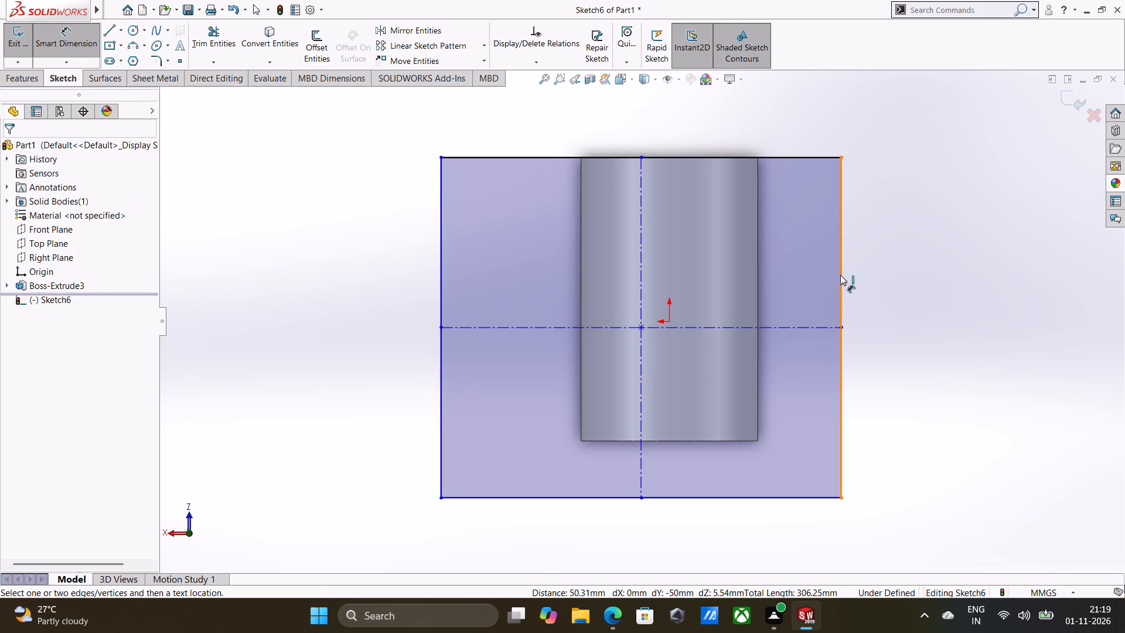
{"action": "left_click", "coordinate": [840, 275]}
{"action": "left_click", "coordinate": [902, 276]}
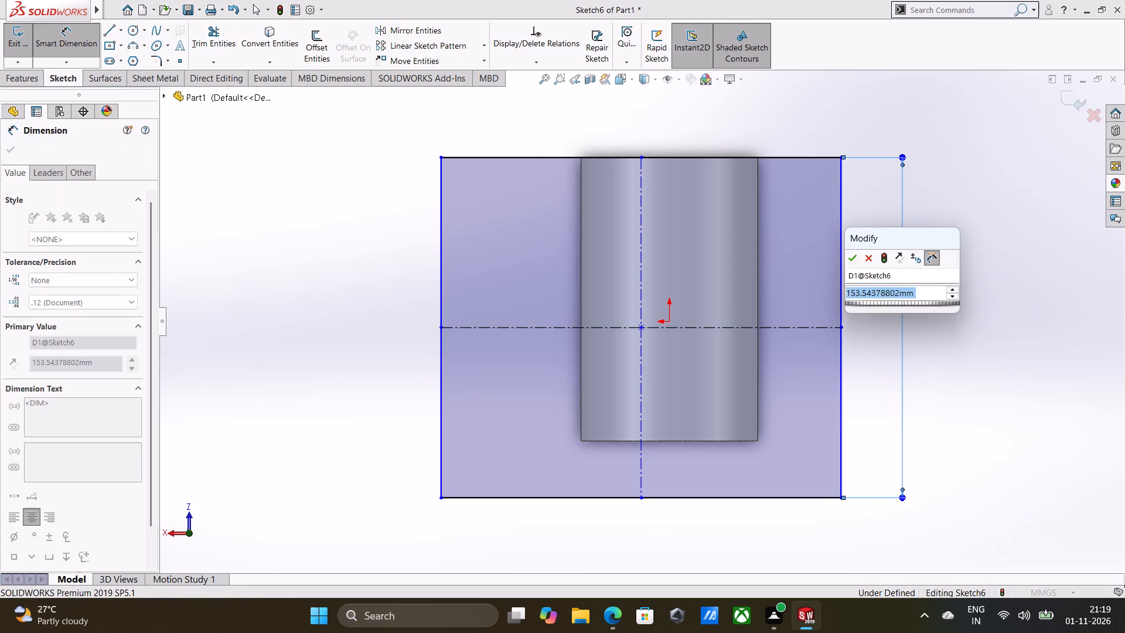
{"action": "key", "text": "1"}
{"action": "key", "text": "4"}
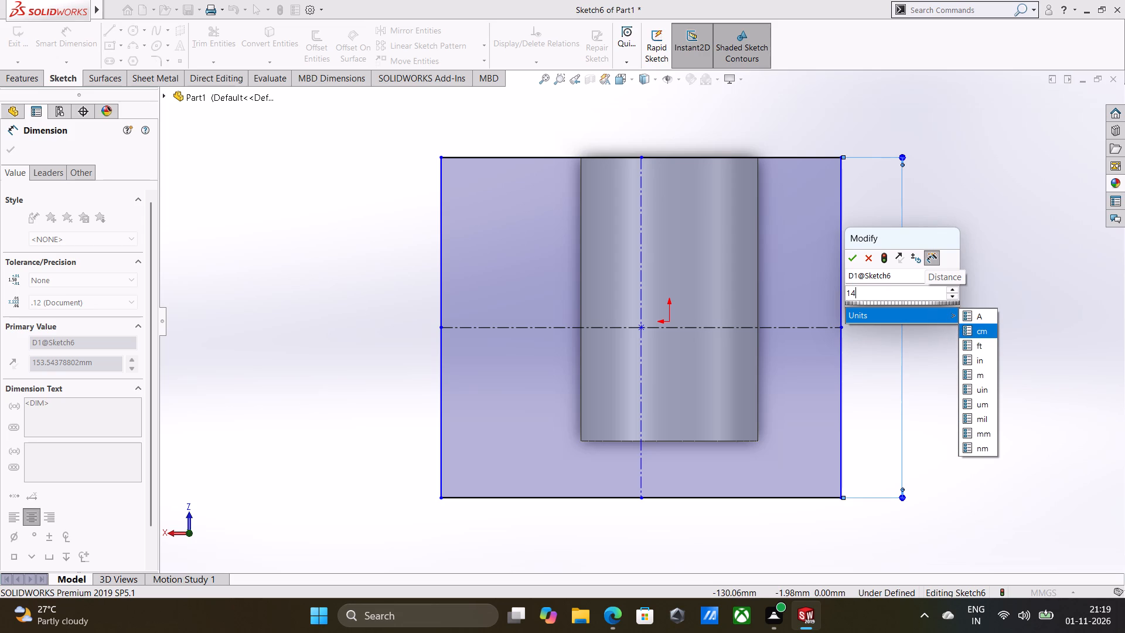
{"action": "key", "text": "8"}
{"action": "key", "text": "Return"}
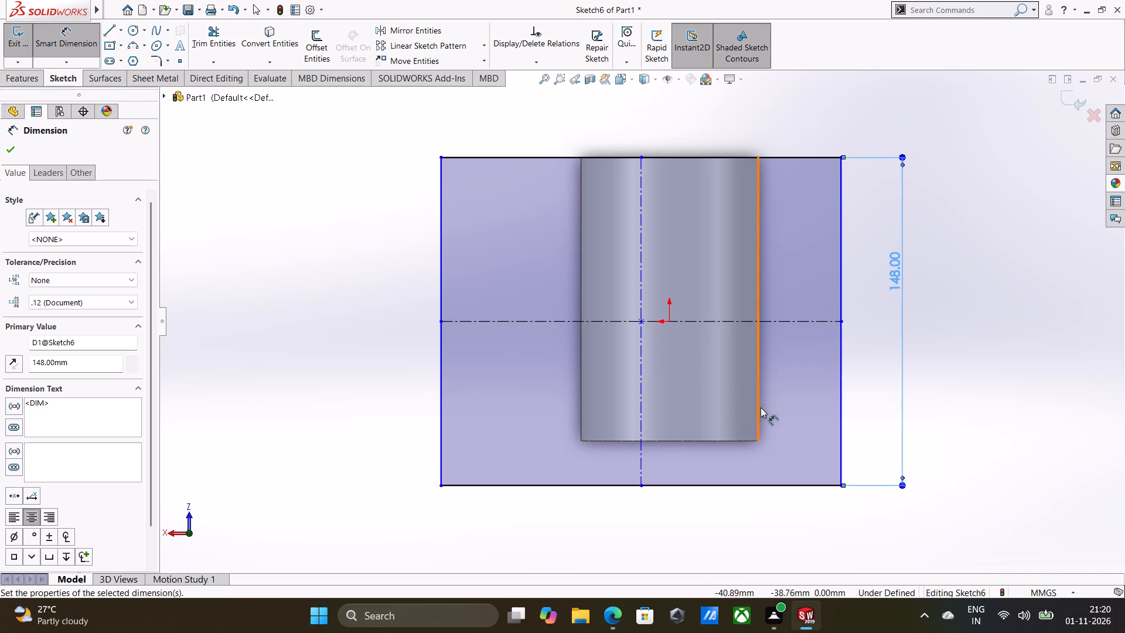
Dimension the rectangle's rear side and set its width to 208 mm.
{"action": "left_click", "coordinate": [740, 482]}
{"action": "left_click", "coordinate": [741, 484]}
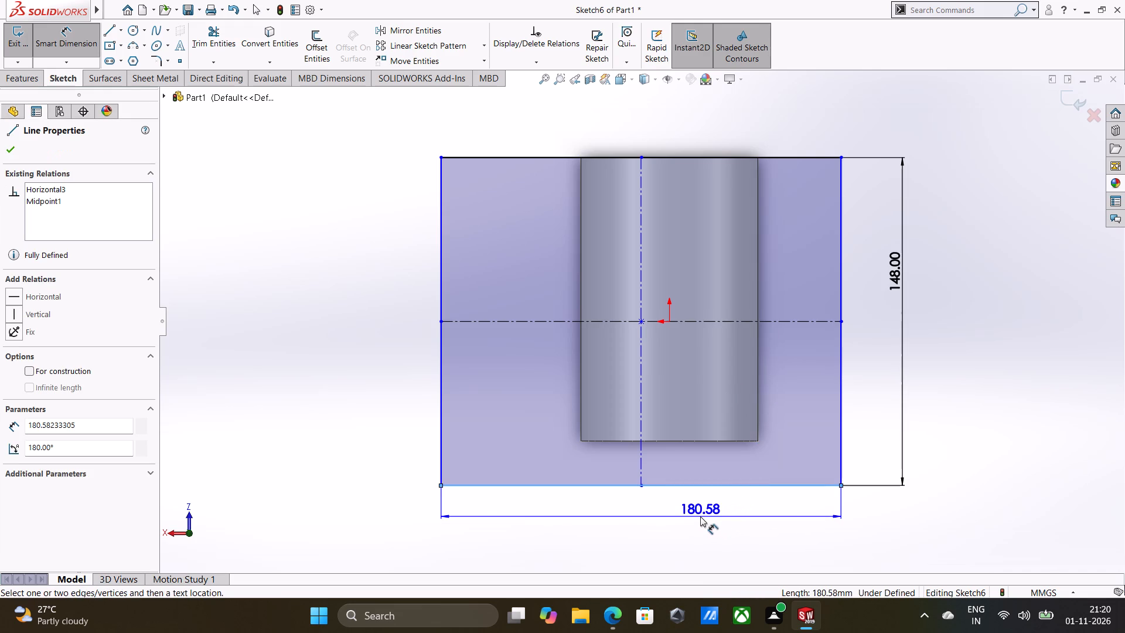
{"action": "left_click", "coordinate": [676, 509]}
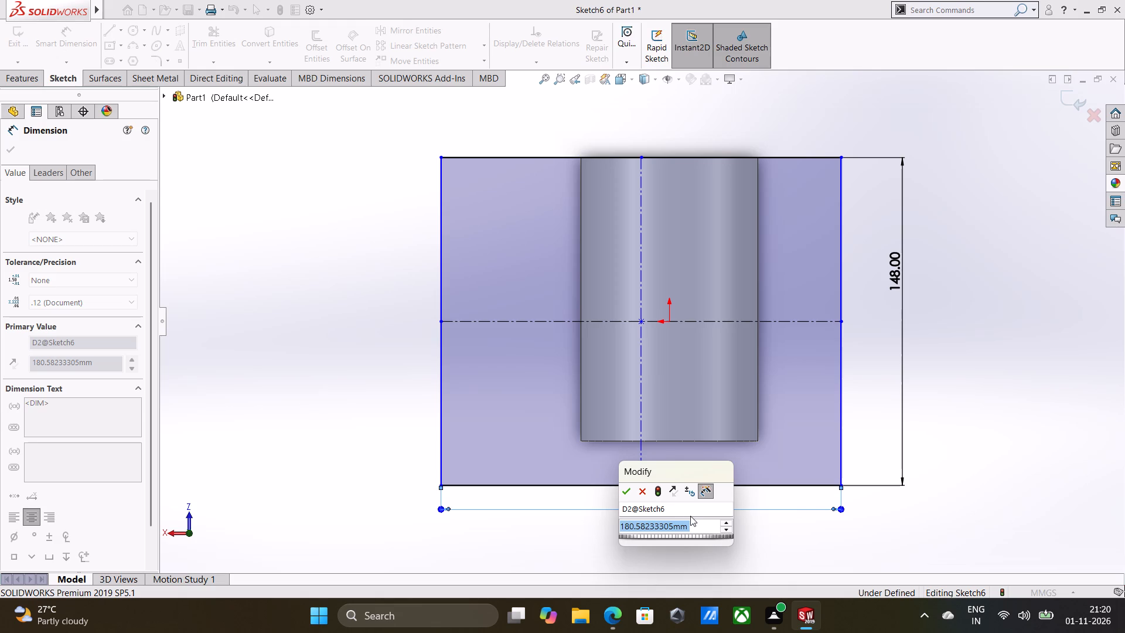
{"action": "type", "text": "20"}
{"action": "key", "text": "8"}
{"action": "key", "text": "Return"}
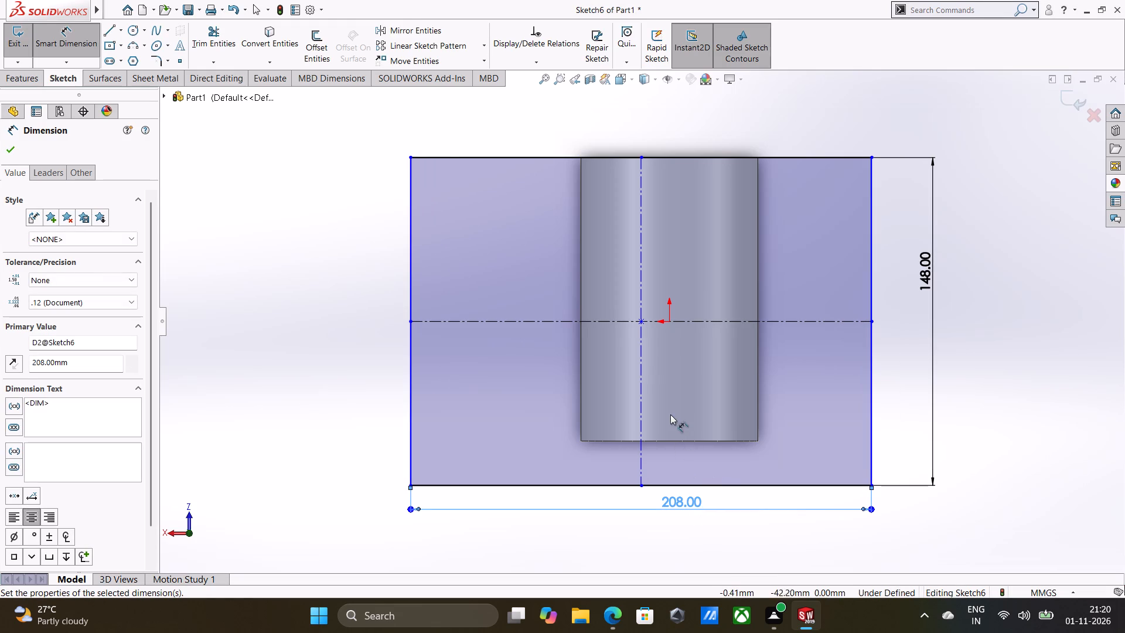
Dimension from the origin to the rectangle's nearer front-to-back side and set the distance to 76 mm.
{"action": "left_click", "coordinate": [670, 320]}
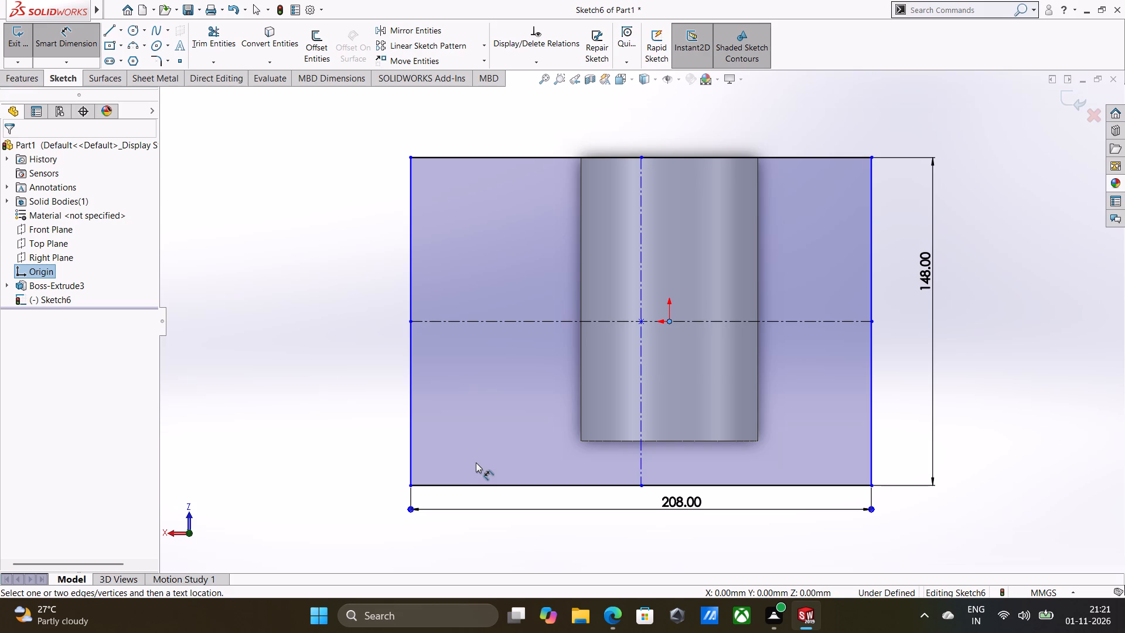
{"action": "right_click_drag", "start_coordinate": [495, 488], "coordinate": [521, 510]}
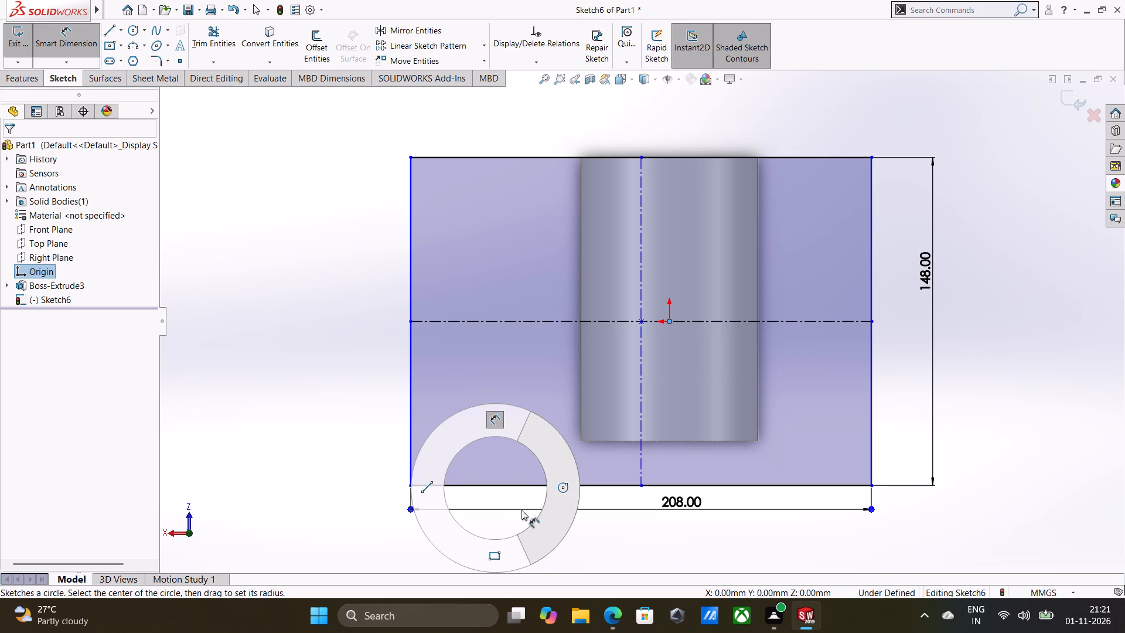
{"action": "right_click_drag", "start_coordinate": [521, 510], "coordinate": [523, 518]}
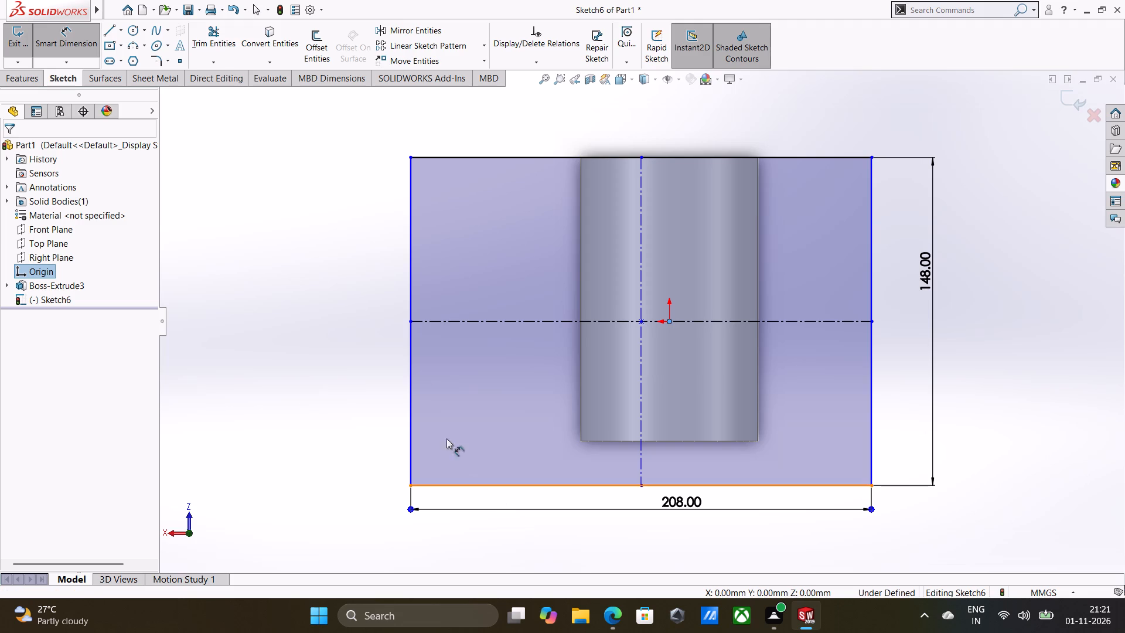
{"action": "left_click", "coordinate": [870, 408]}
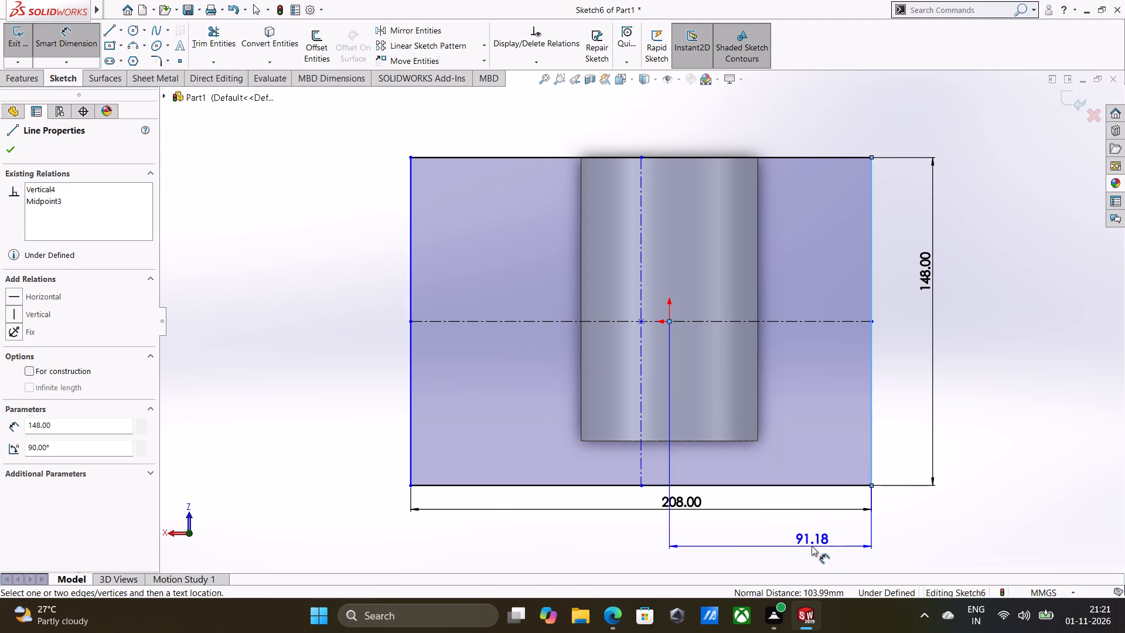
{"action": "left_click", "coordinate": [812, 546]}
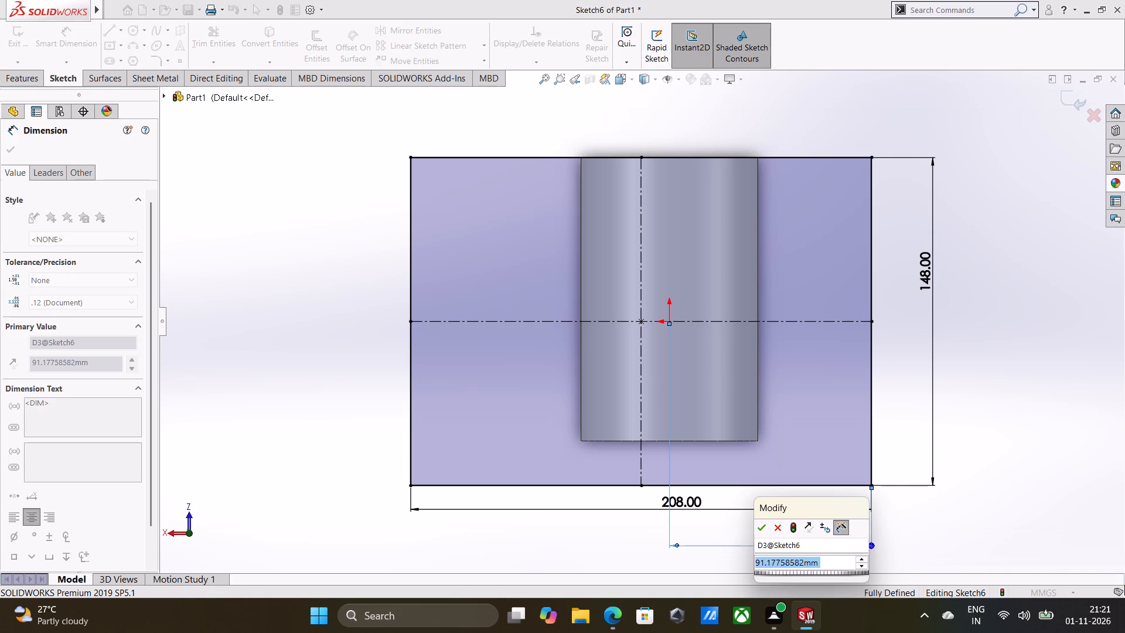
{"action": "type", "text": "76"}
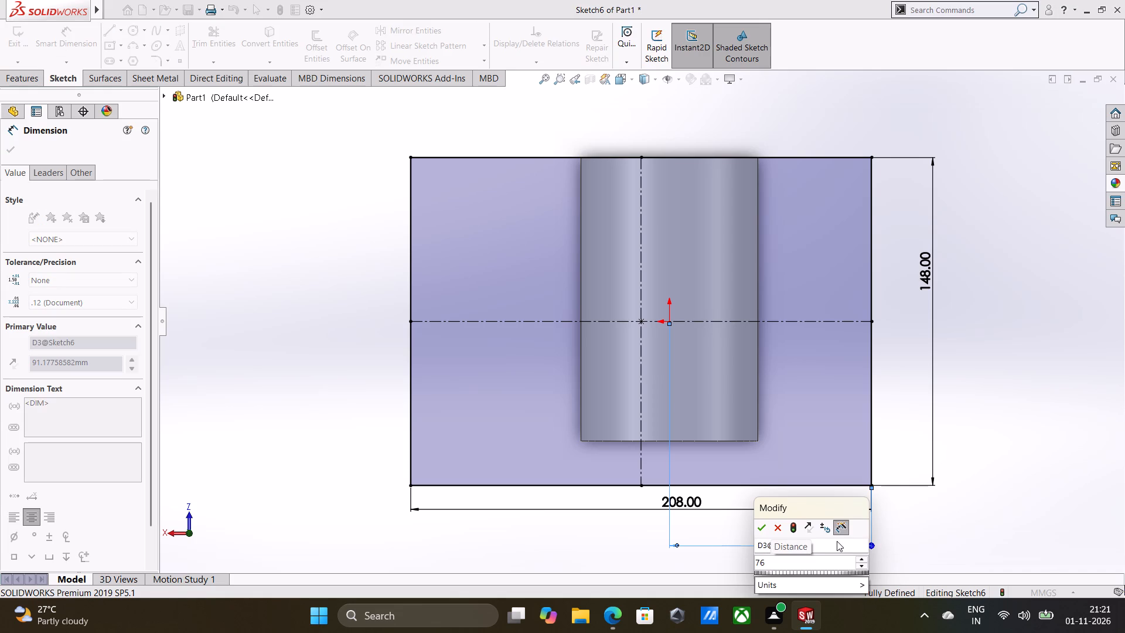
{"action": "key", "text": "Return"}
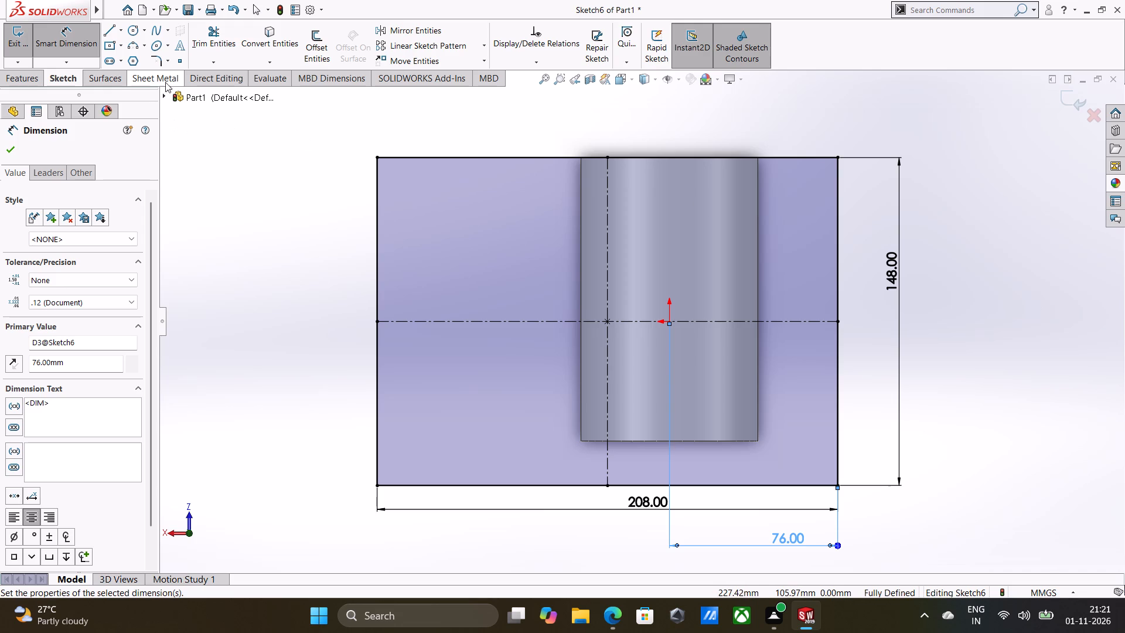
Round all four corners of the base rectangle with 16 mm sketch fillets, accepting the removal of conflicting relations.
{"action": "left_click", "coordinate": [161, 60]}
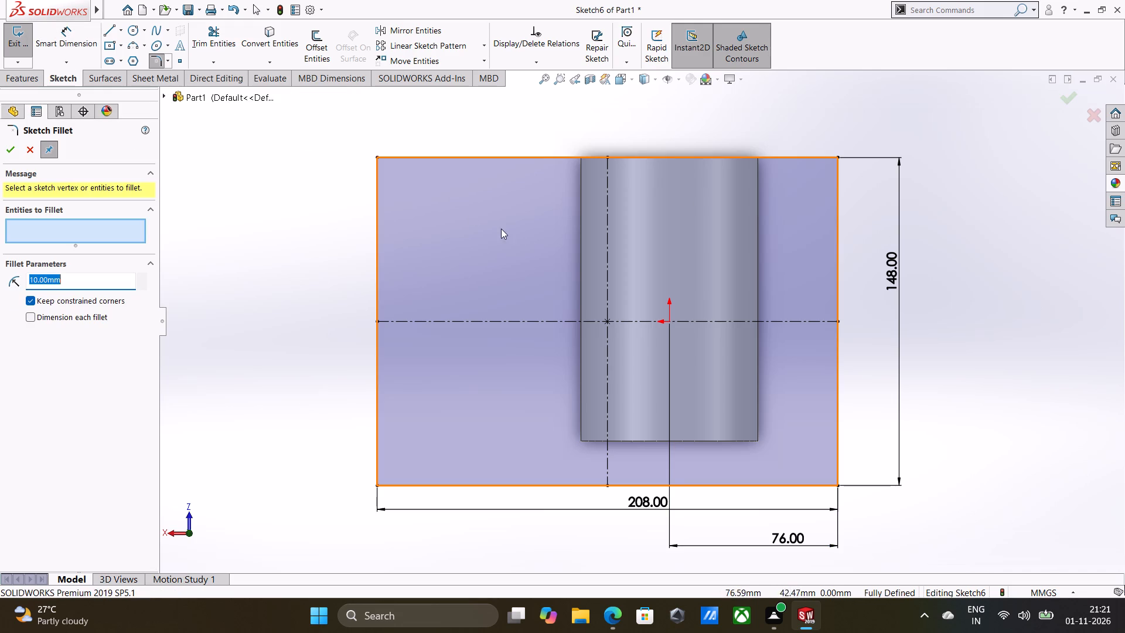
{"action": "key", "text": "1"}
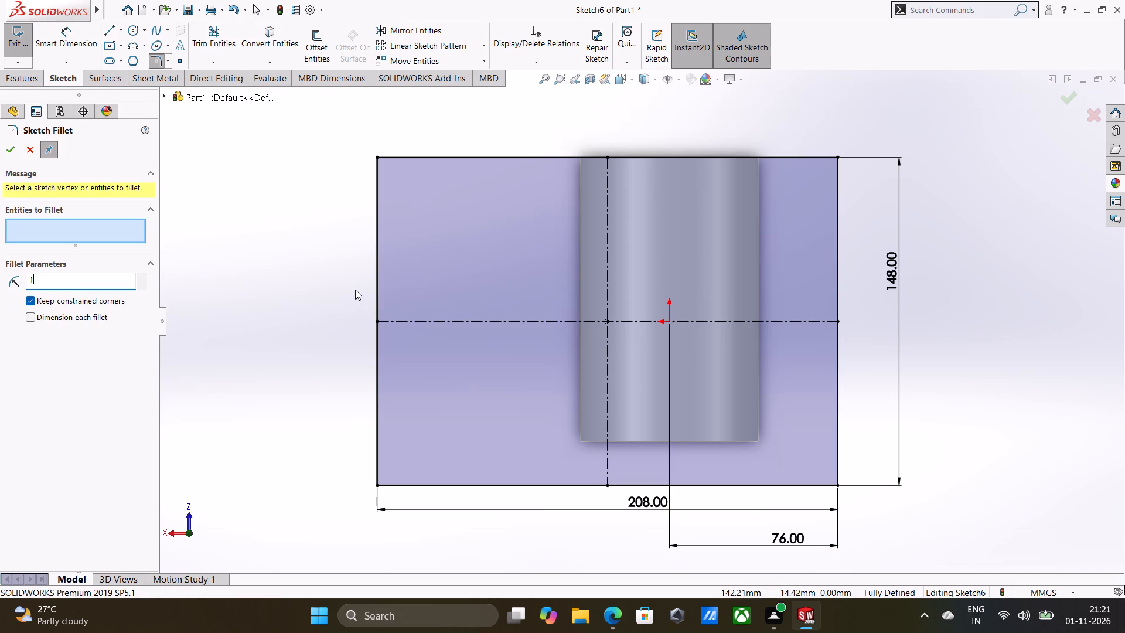
{"action": "key", "text": "6"}
{"action": "key", "text": "Return"}
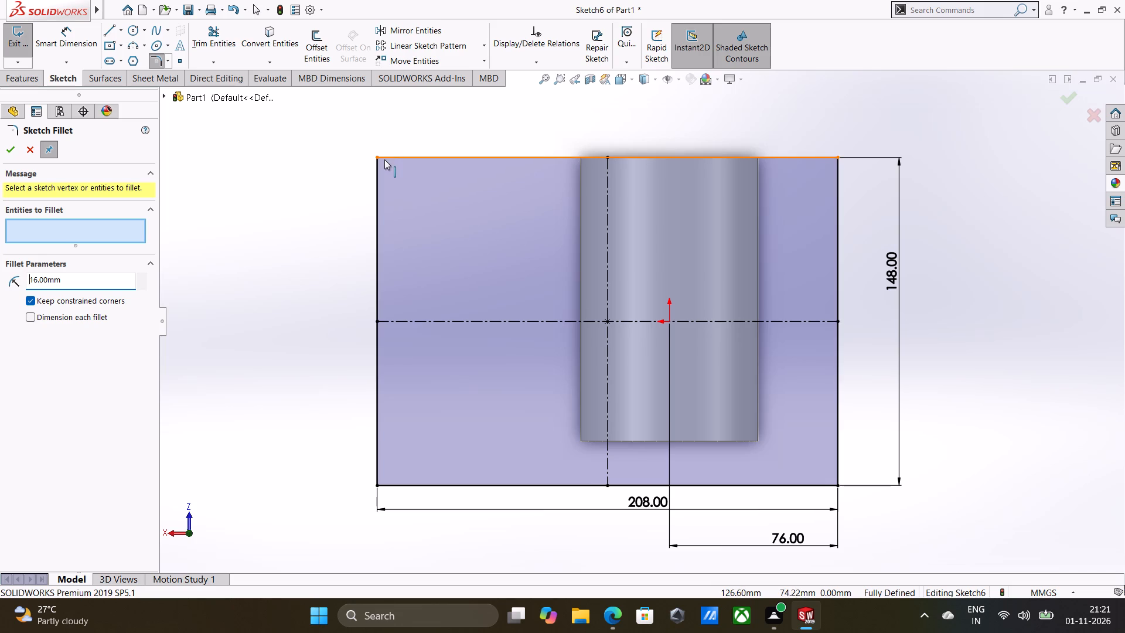
{"action": "left_click", "coordinate": [379, 158]}
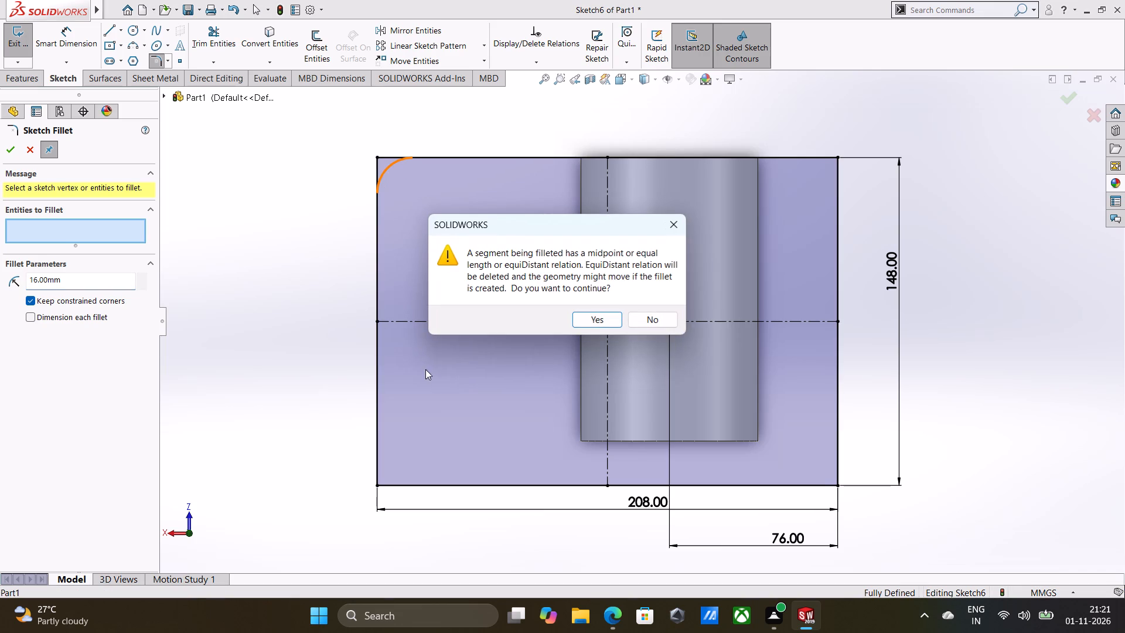
{"action": "left_click", "coordinate": [578, 319]}
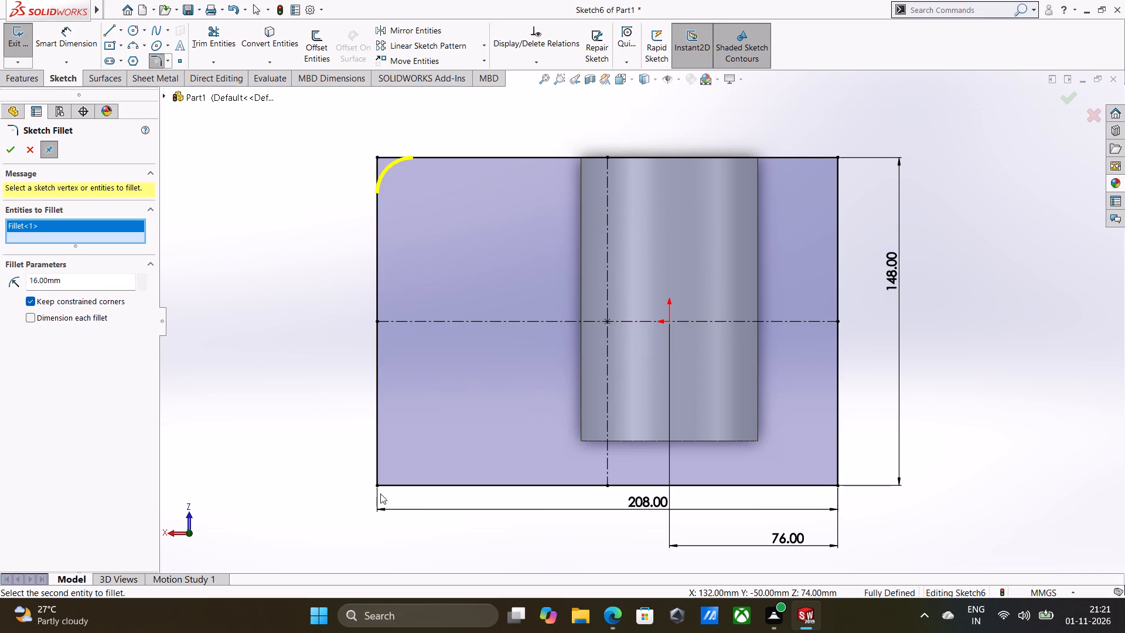
{"action": "left_click", "coordinate": [378, 488]}
{"action": "left_click", "coordinate": [595, 322]}
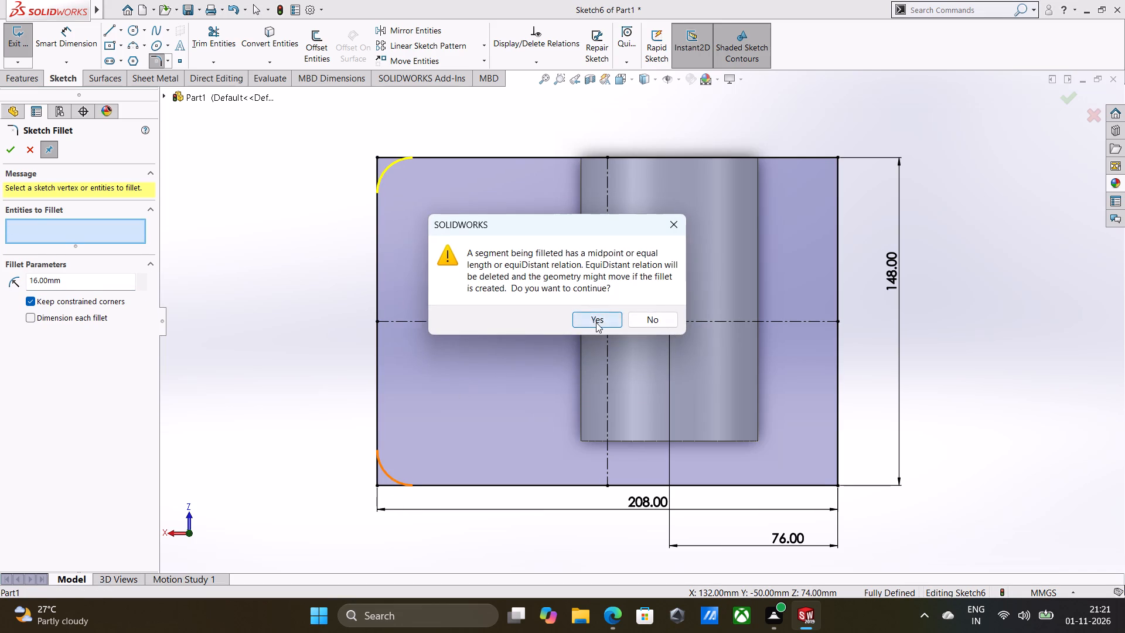
{"action": "left_click", "coordinate": [840, 158]}
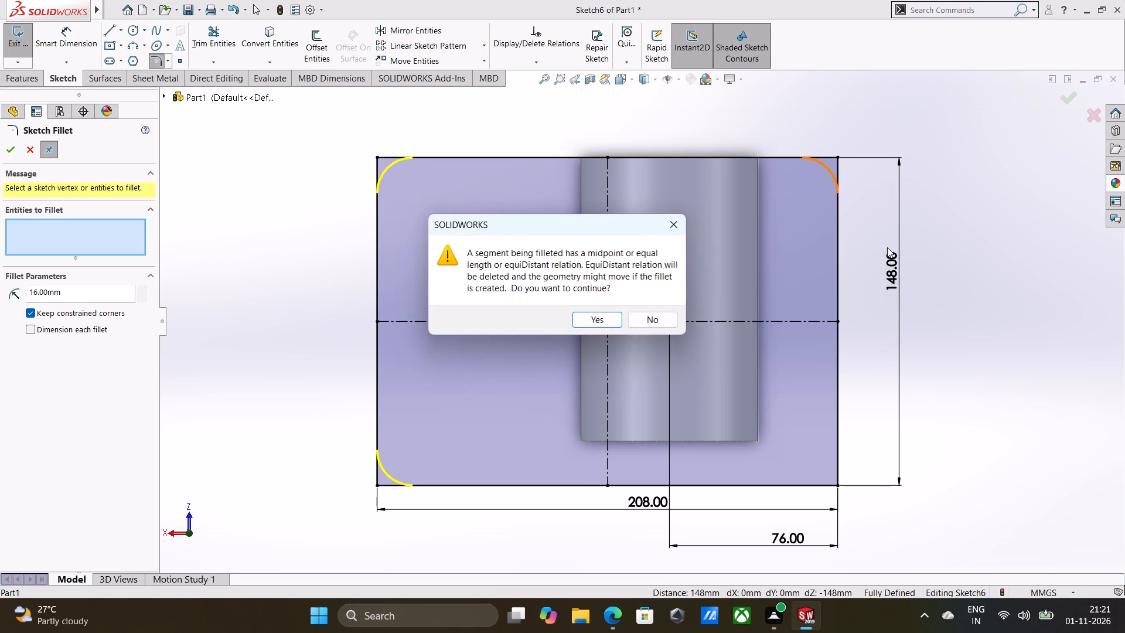
{"action": "left_click", "coordinate": [602, 324]}
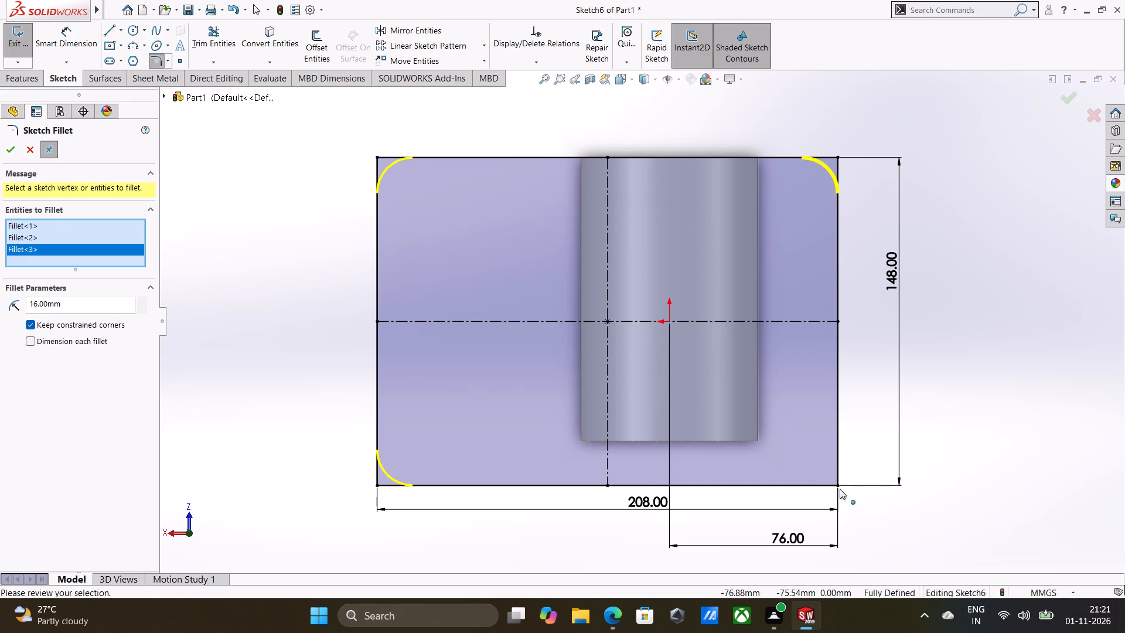
{"action": "left_click", "coordinate": [840, 489]}
{"action": "left_click", "coordinate": [594, 319]}
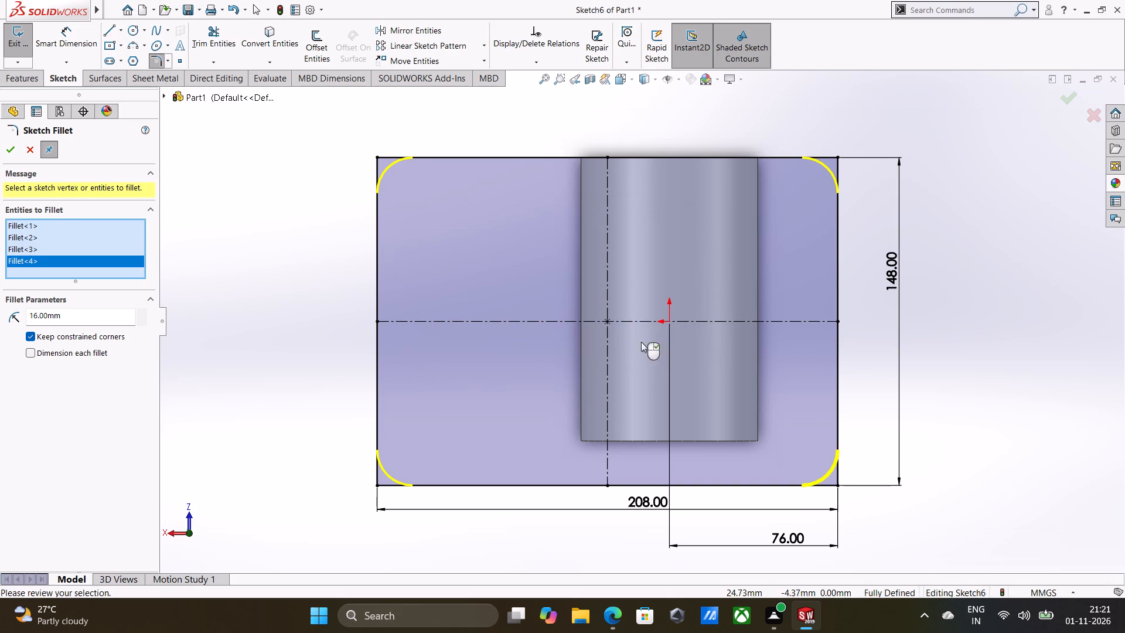
{"action": "right_click", "coordinate": [643, 342]}
{"action": "left_click", "coordinate": [681, 426]}
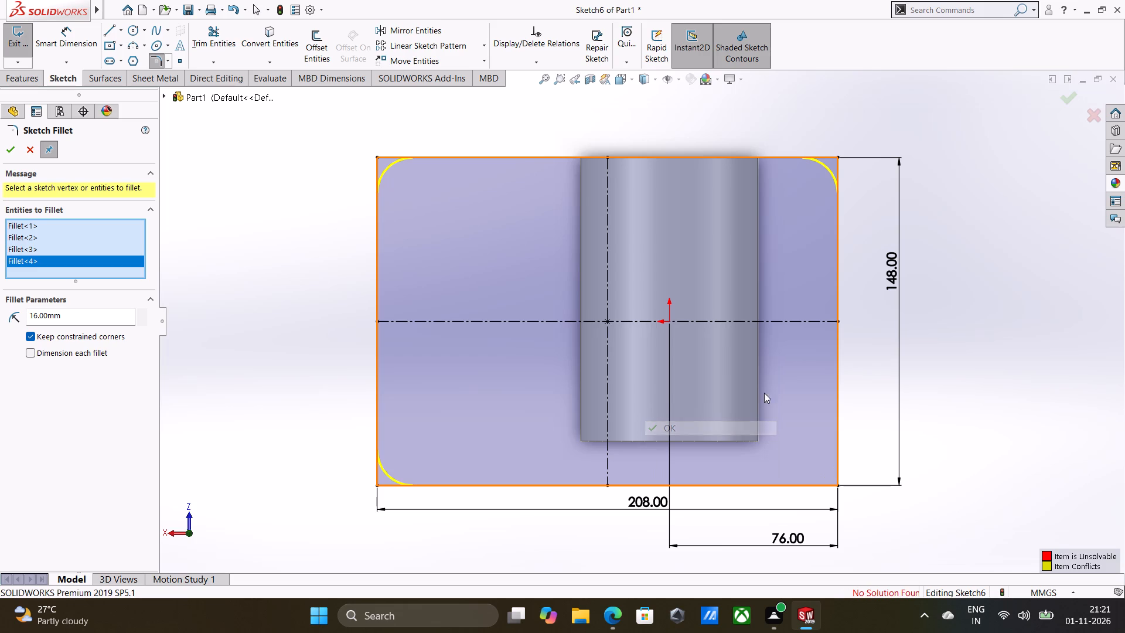
{"action": "left_click", "coordinate": [835, 484]}
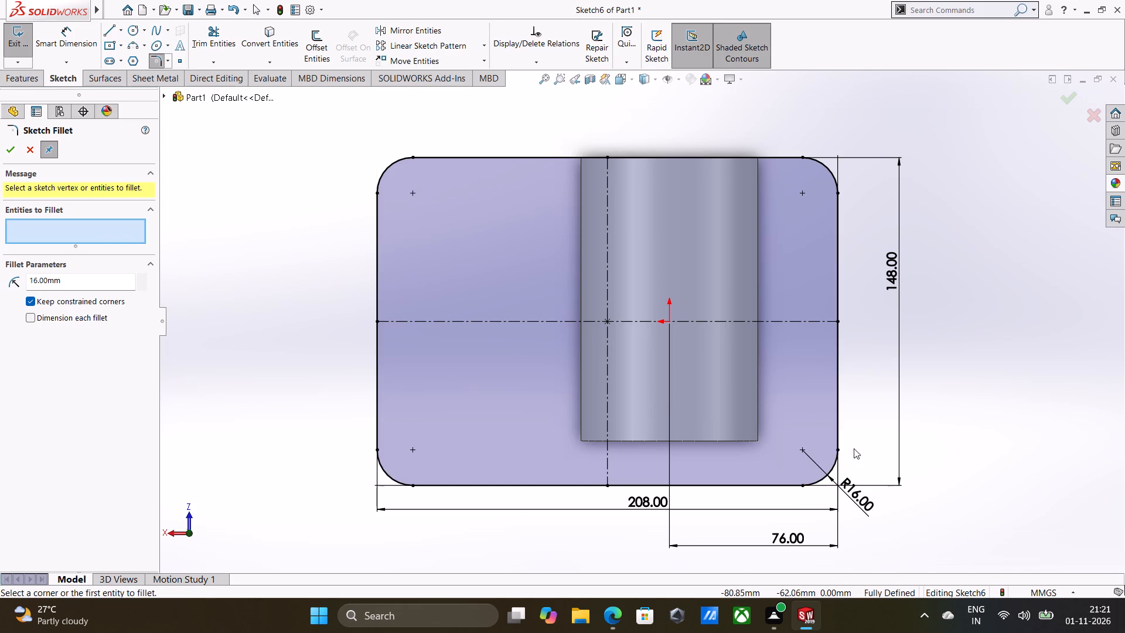
{"action": "left_click", "coordinate": [11, 148]}
{"action": "left_click", "coordinate": [909, 306]}
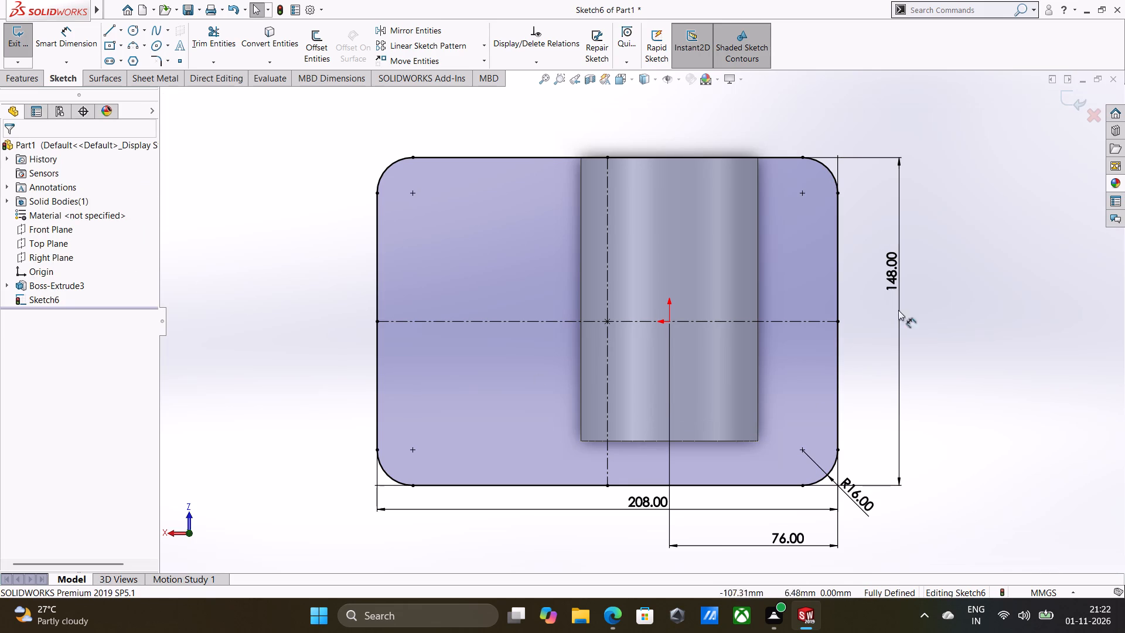
Extrude the rounded base rectangle 18 mm blind, with the direction reversed upward into the arched body.
{"action": "left_click", "coordinate": [16, 77]}
{"action": "left_click", "coordinate": [12, 54]}
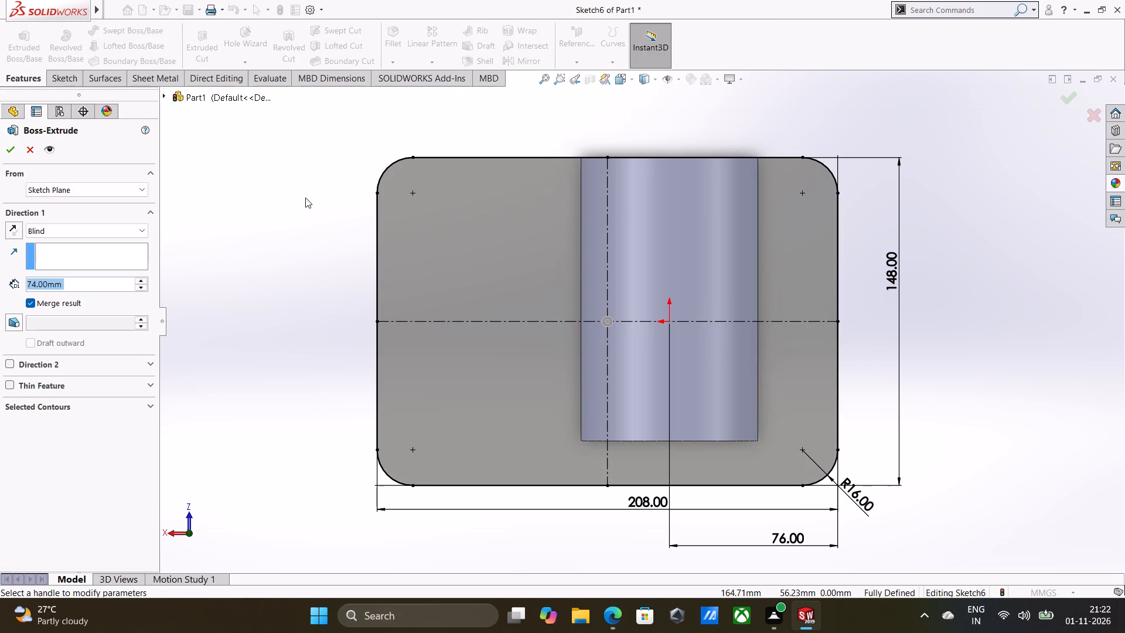
{"action": "middle_click_drag", "start_coordinate": [306, 196], "coordinate": [377, 340]}
{"action": "middle_click_drag", "start_coordinate": [380, 329], "coordinate": [316, 179]}
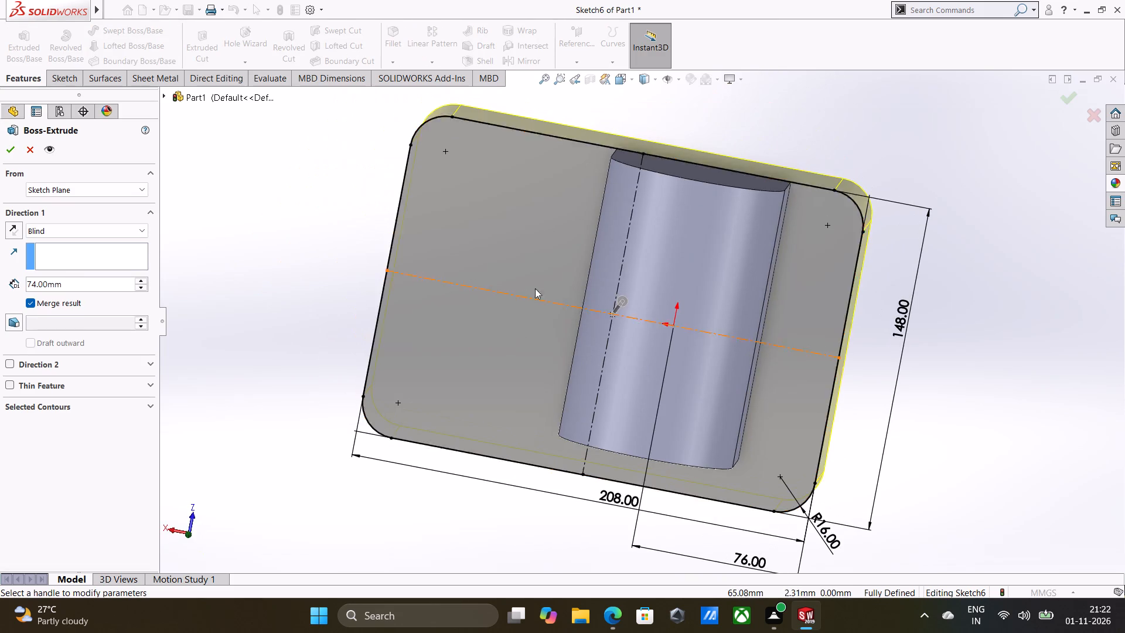
{"action": "middle_click_drag", "start_coordinate": [536, 284], "coordinate": [565, 168]}
{"action": "middle_click_drag", "start_coordinate": [588, 308], "coordinate": [588, 251]}
{"action": "middle_click_drag", "start_coordinate": [599, 274], "coordinate": [595, 241]}
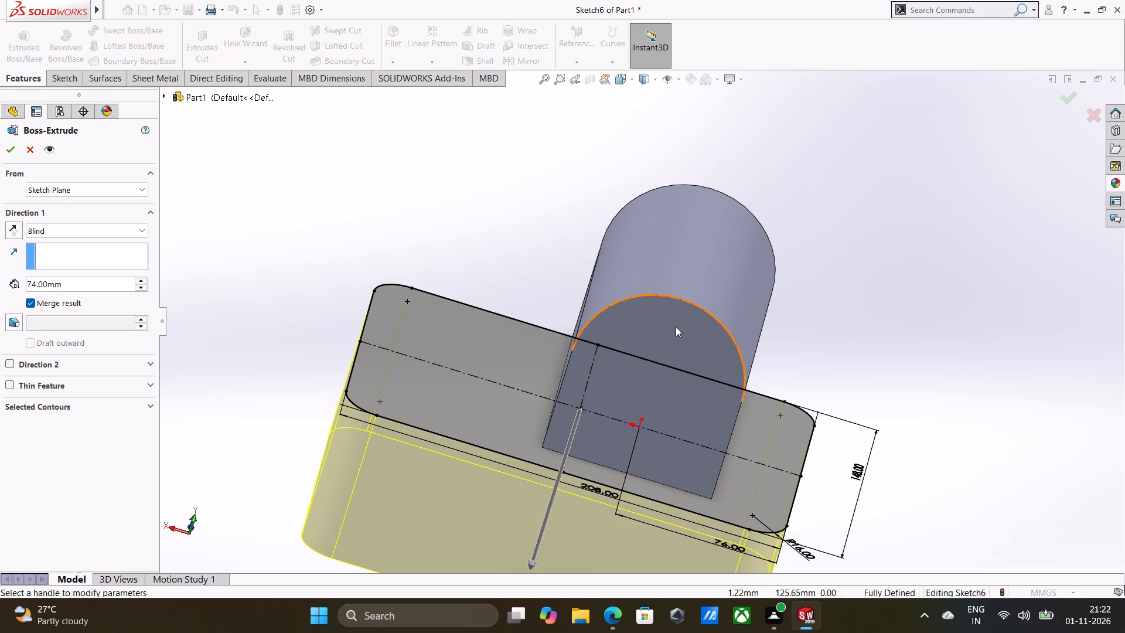
{"action": "double_click", "coordinate": [104, 286]}
{"action": "key", "text": "1"}
{"action": "key", "text": "8"}
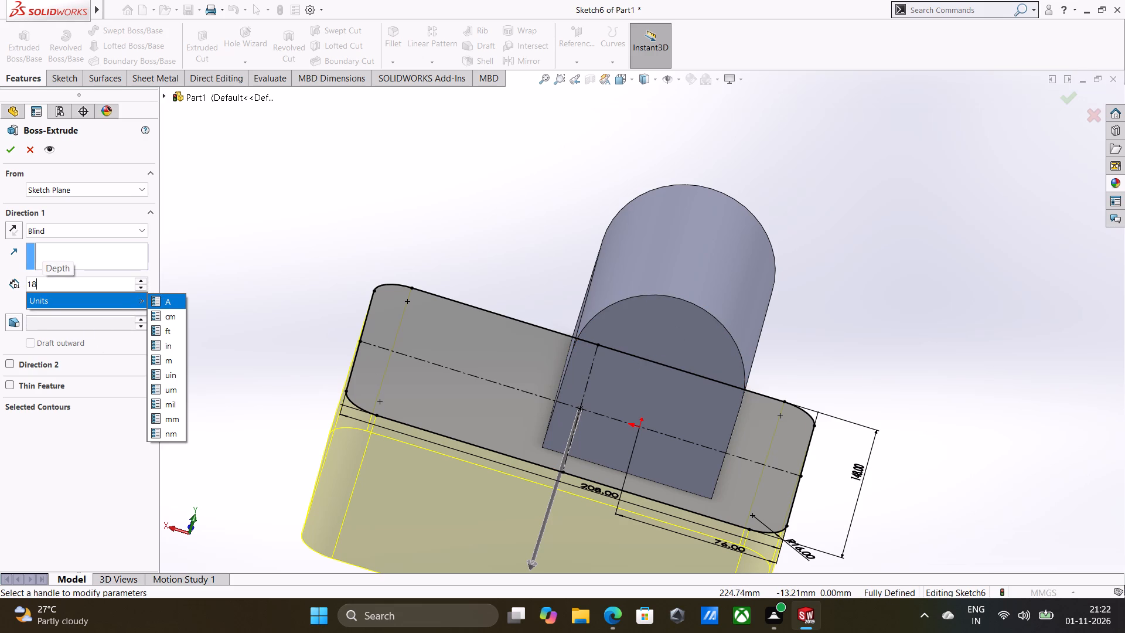
{"action": "left_click", "coordinate": [16, 232]}
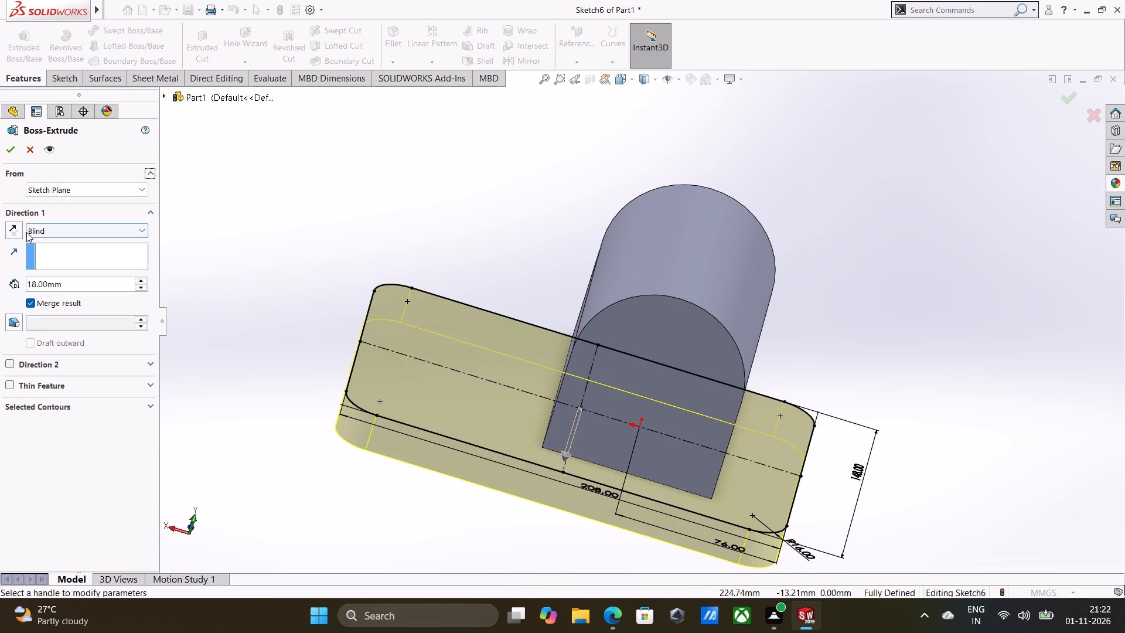
{"action": "left_click", "coordinate": [19, 230]}
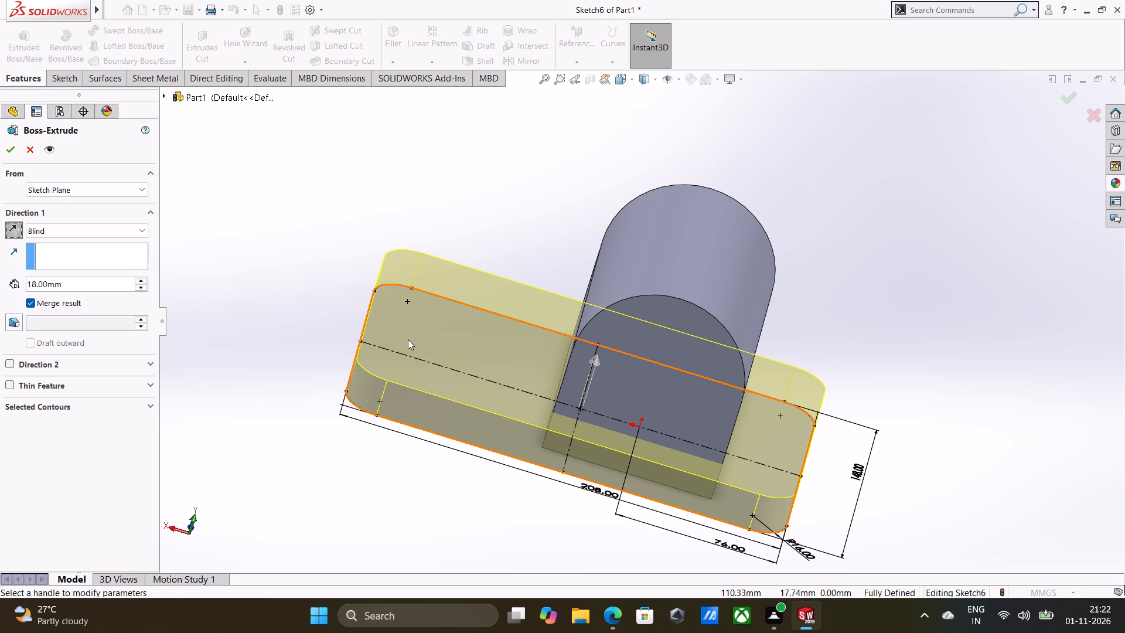
{"action": "middle_click_drag", "start_coordinate": [453, 307], "coordinate": [444, 249]}
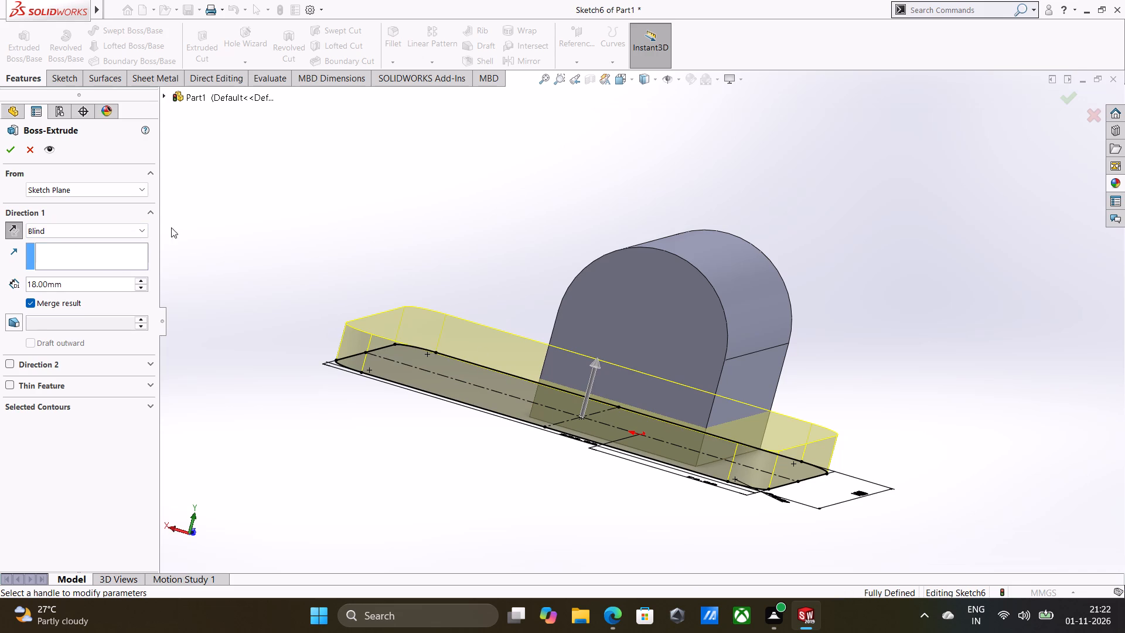
{"action": "left_click", "coordinate": [20, 154]}
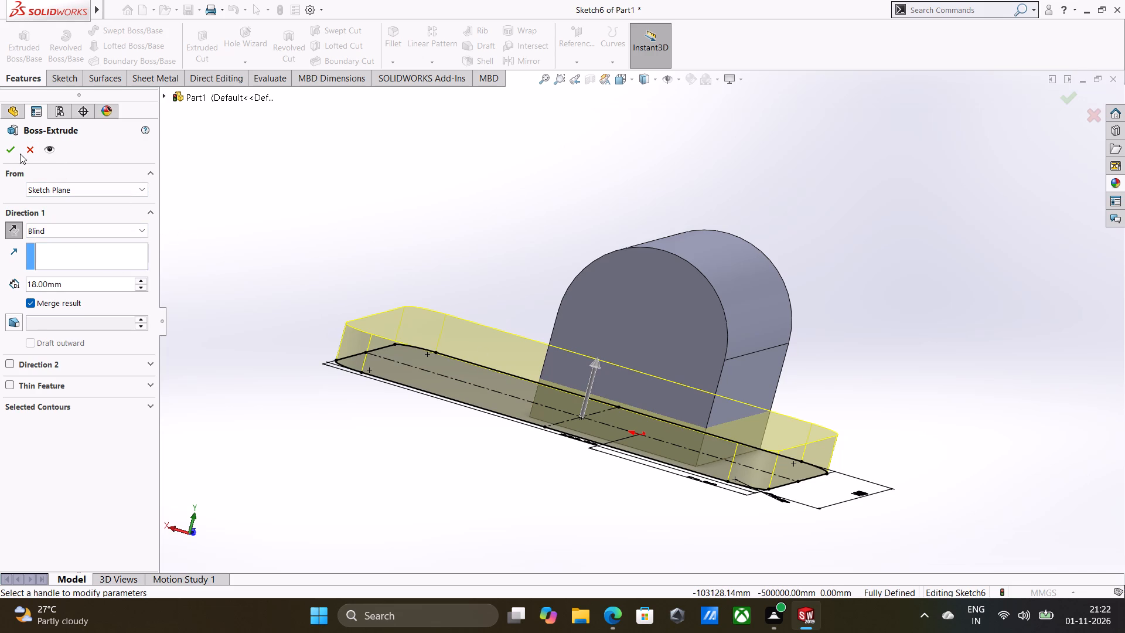
{"action": "left_click", "coordinate": [16, 154]}
{"action": "left_click", "coordinate": [480, 243]}
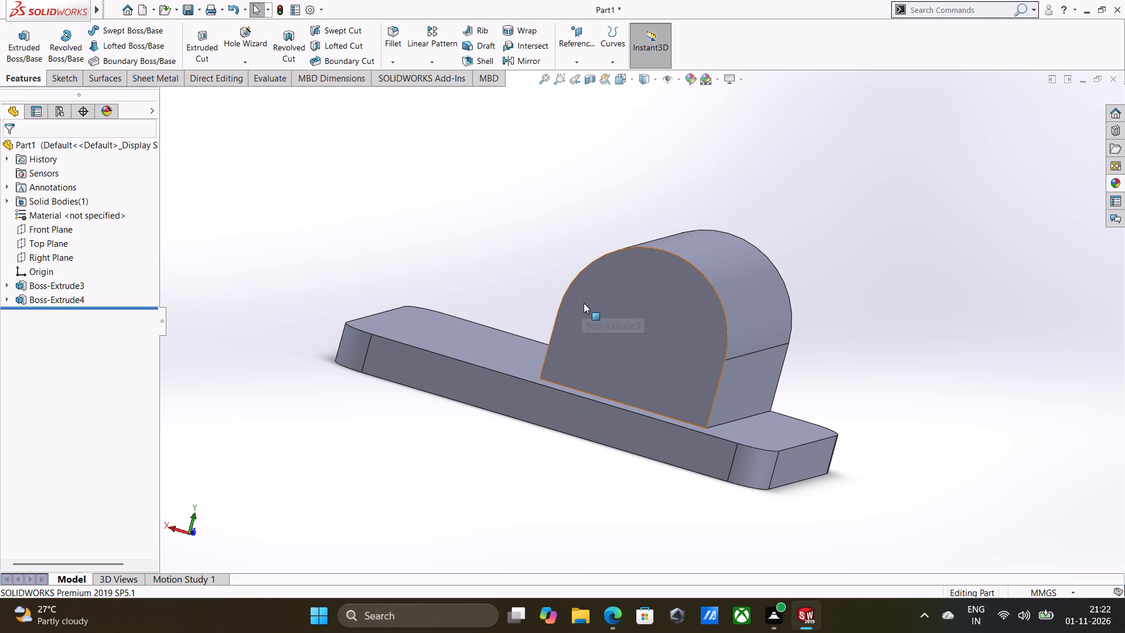
Examine the arched body and base plate from the front and from several angled views.
{"action": "key", "text": "ctrl+8"}
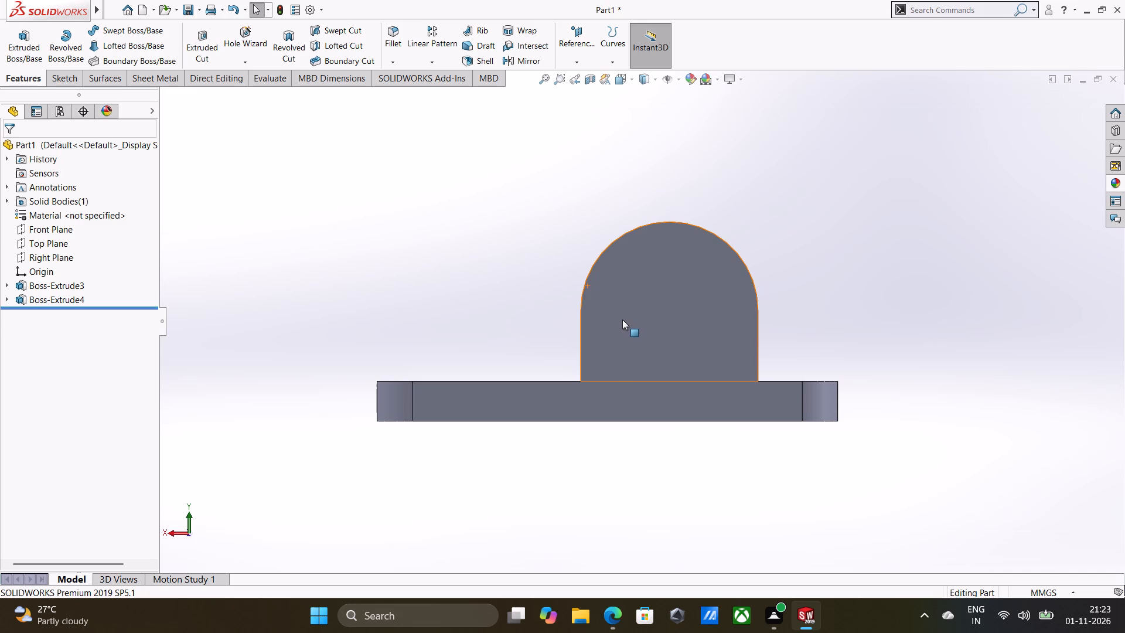
{"action": "middle_click_drag", "start_coordinate": [530, 365], "coordinate": [596, 376]}
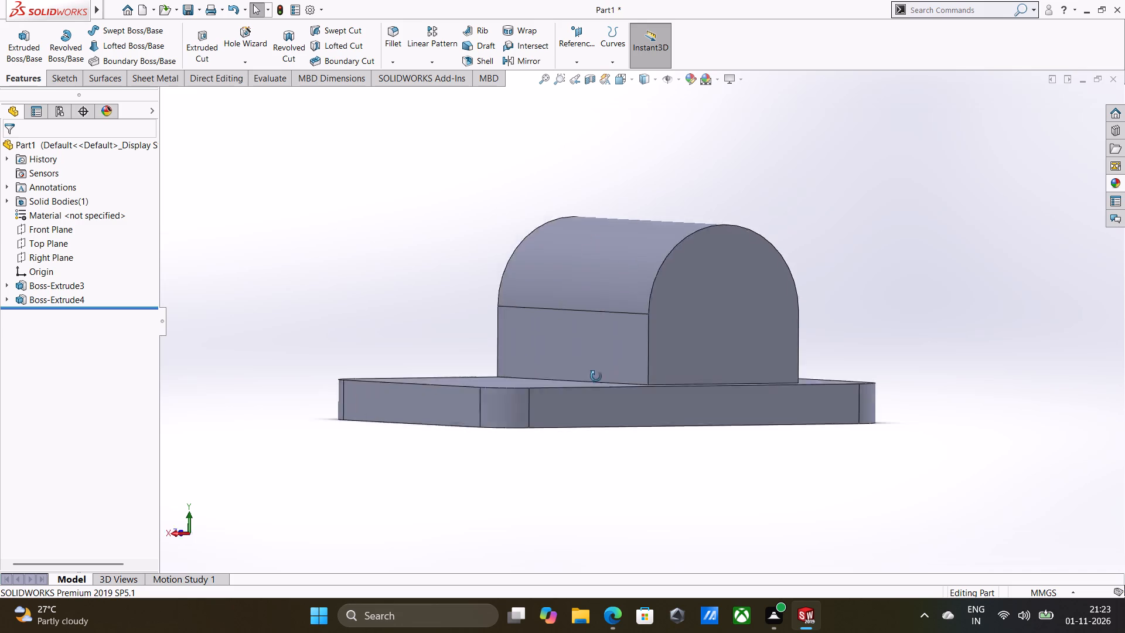
{"action": "middle_click_drag", "start_coordinate": [596, 376], "coordinate": [802, 423]}
{"action": "middle_click_drag", "start_coordinate": [761, 384], "coordinate": [710, 428]}
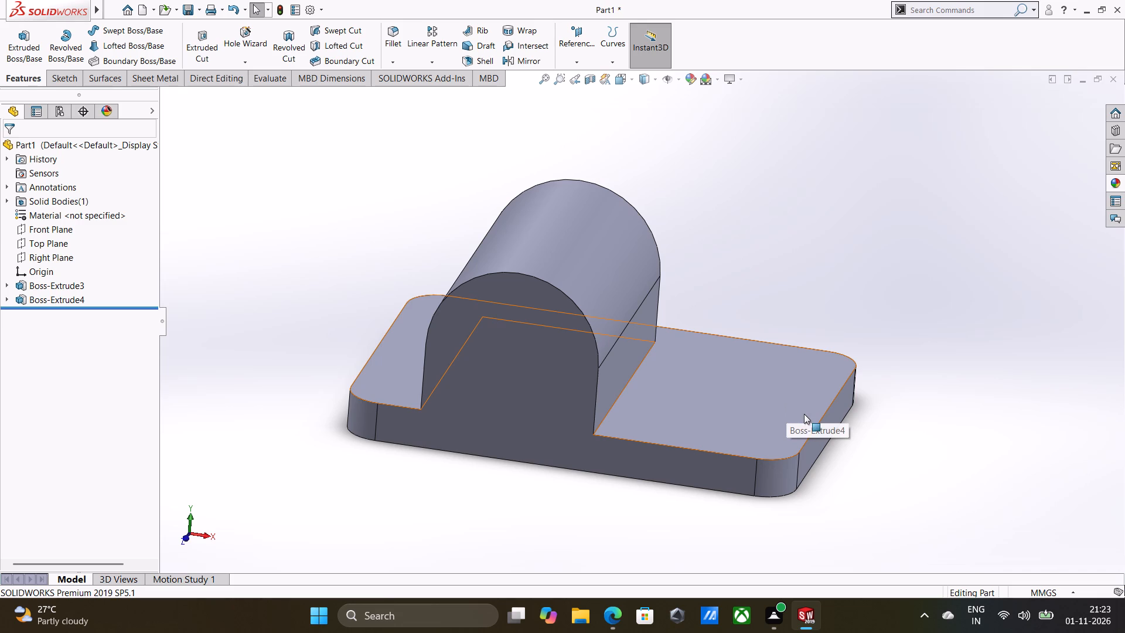
{"action": "middle_click_drag", "start_coordinate": [782, 297], "coordinate": [791, 331]}
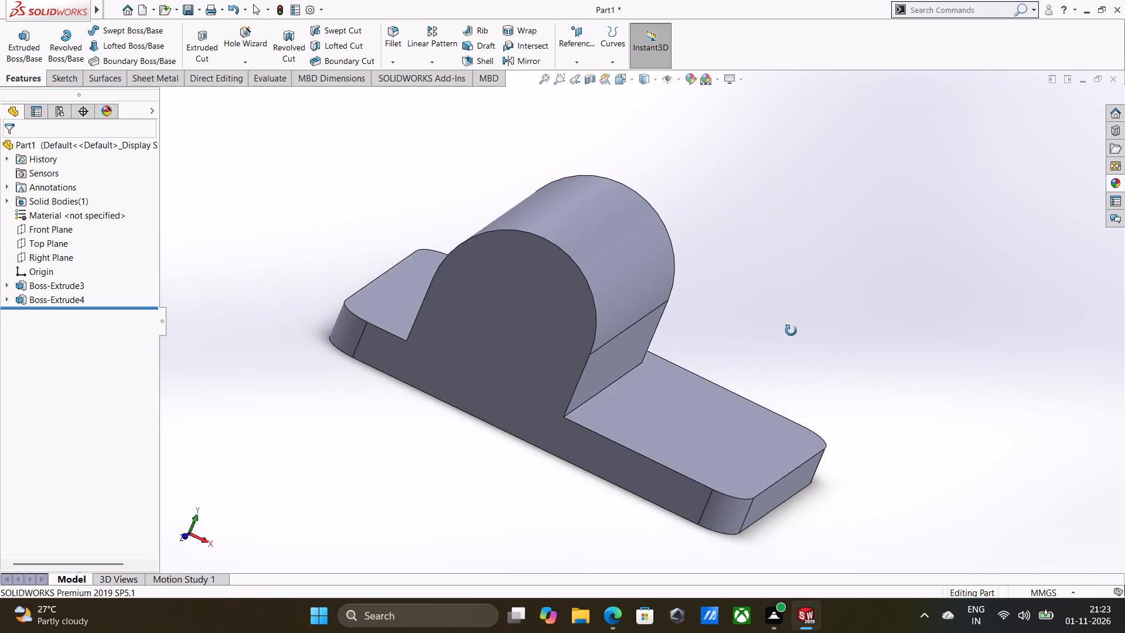
{"action": "middle_click_drag", "start_coordinate": [791, 331], "coordinate": [784, 377]}
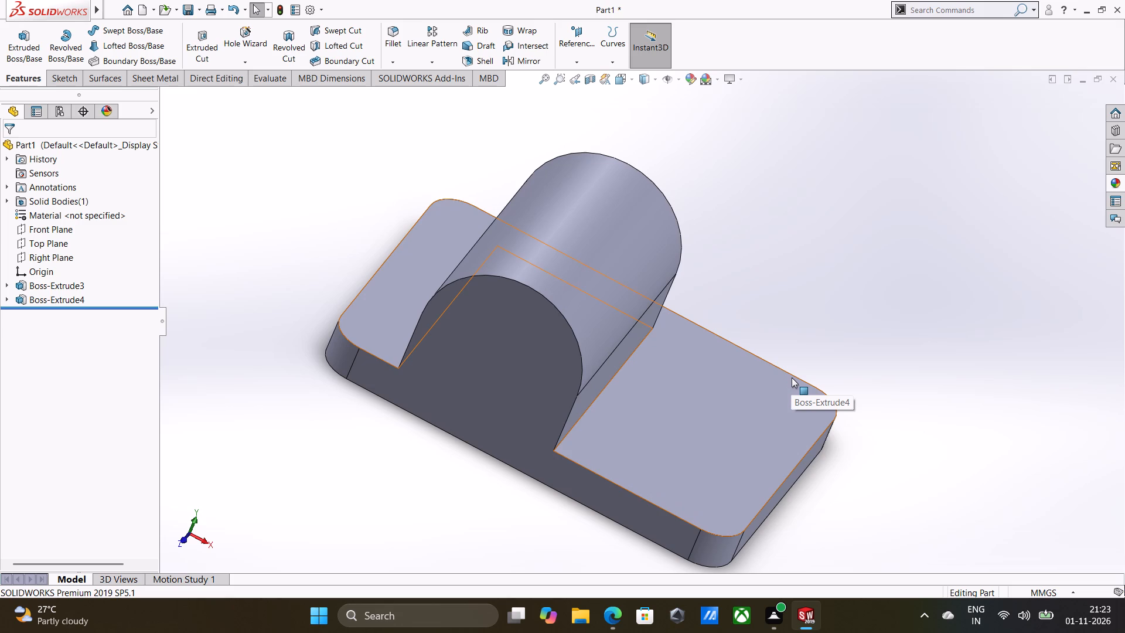
{"action": "right_click", "coordinate": [807, 254]}
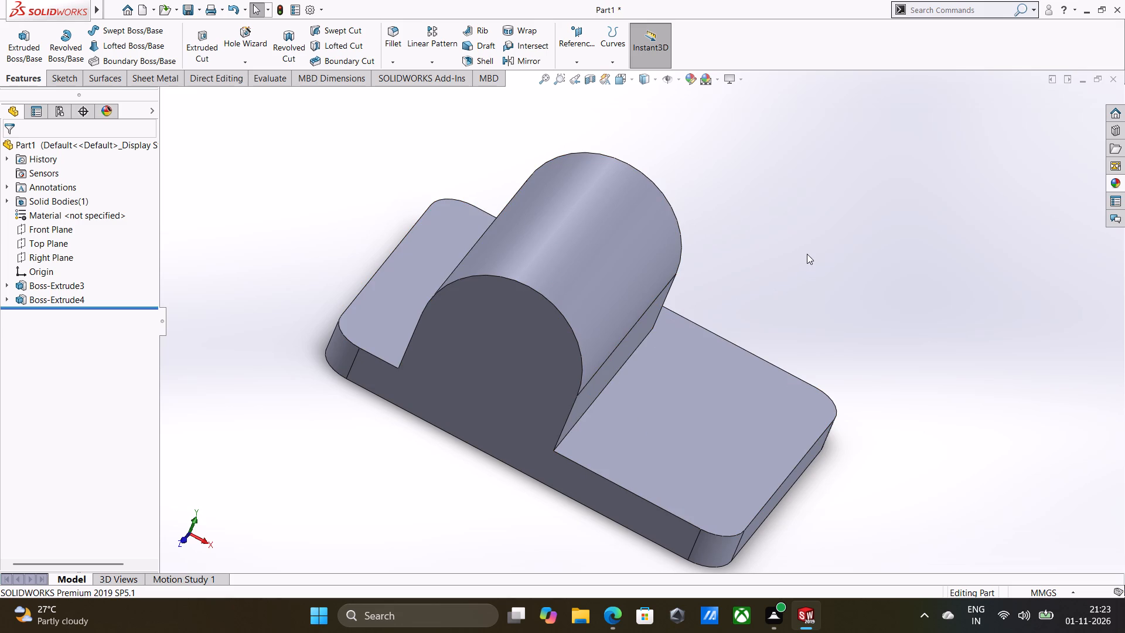
{"action": "left_click", "coordinate": [853, 328]}
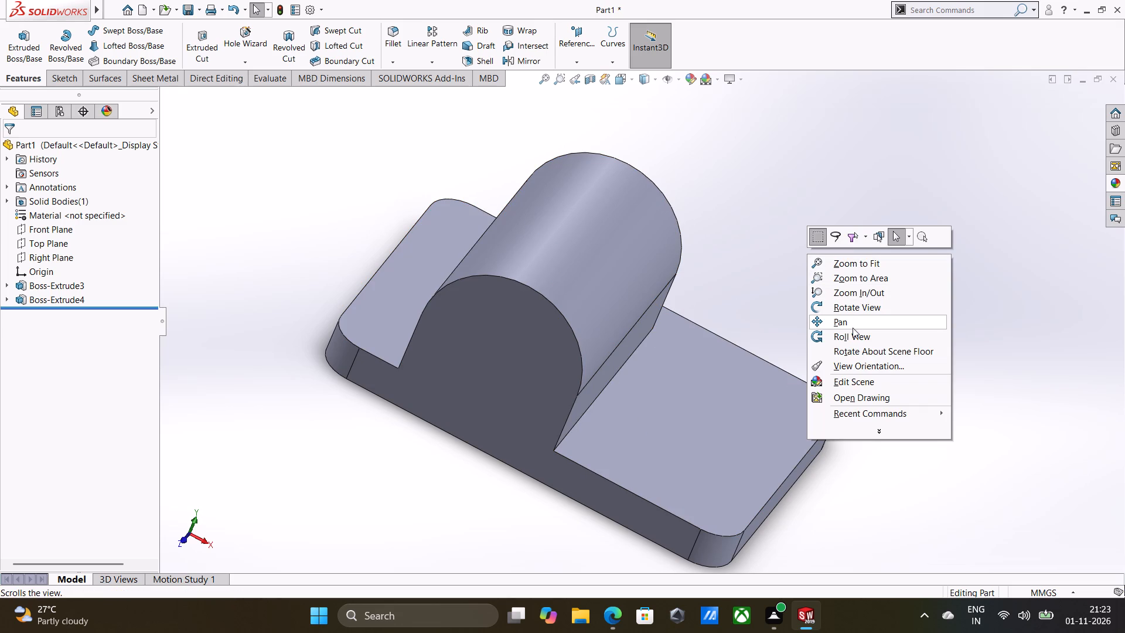
{"action": "left_click_drag", "start_coordinate": [856, 314], "coordinate": [787, 263]}
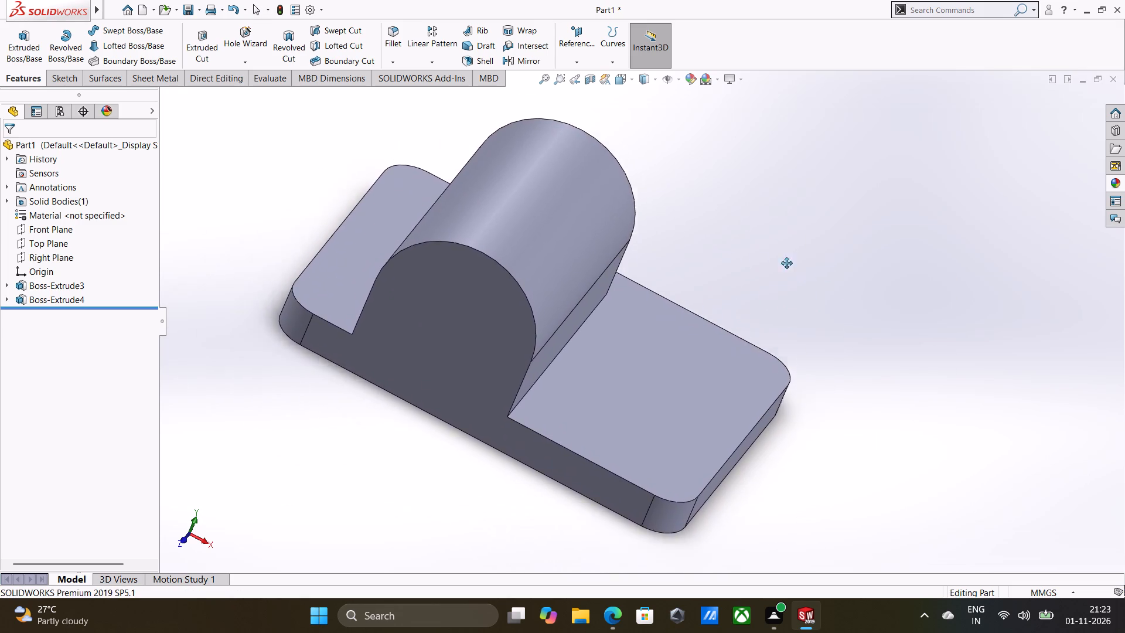
{"action": "left_click_drag", "start_coordinate": [787, 263], "coordinate": [847, 357]}
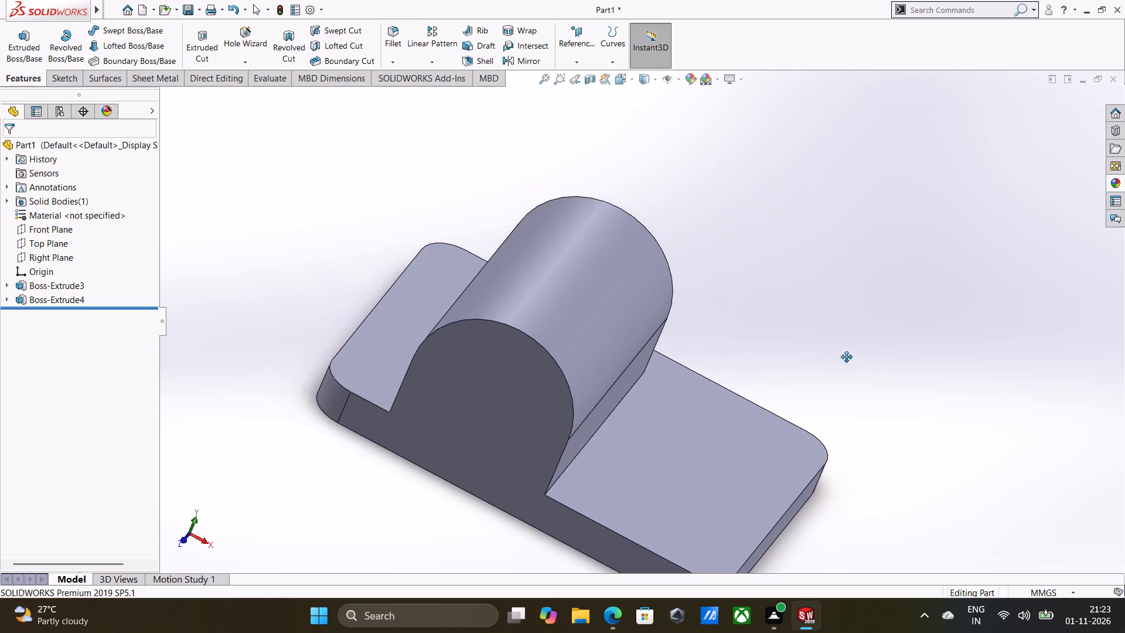
{"action": "left_click_drag", "start_coordinate": [847, 357], "coordinate": [864, 366]}
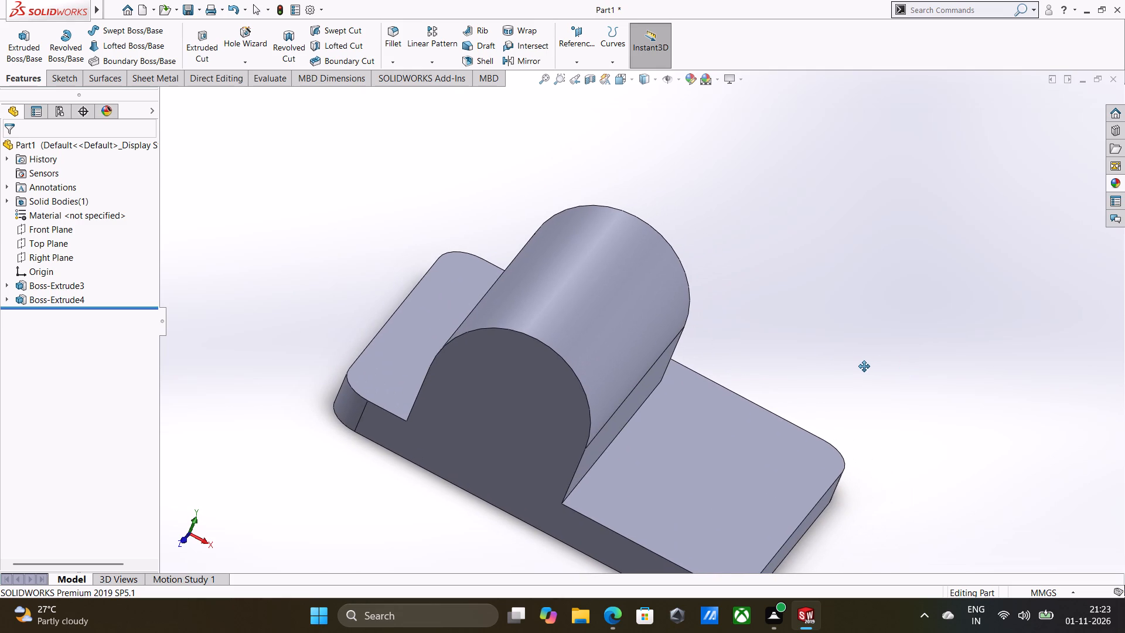
{"action": "left_click_drag", "start_coordinate": [864, 366], "coordinate": [872, 387]}
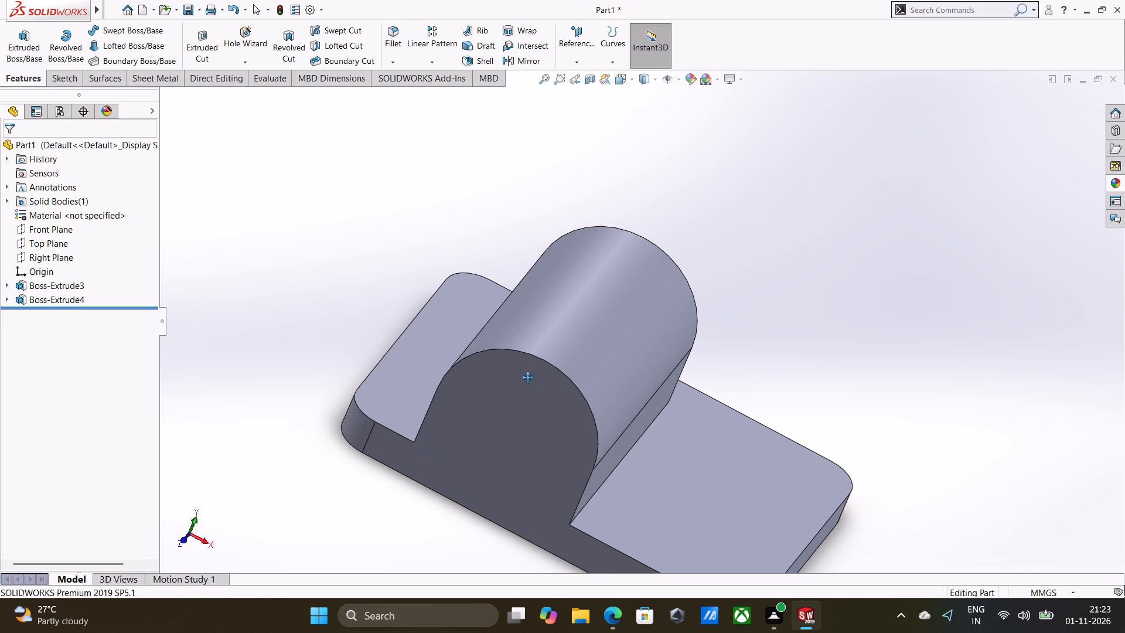
{"action": "middle_click_drag", "start_coordinate": [565, 246], "coordinate": [581, 150]}
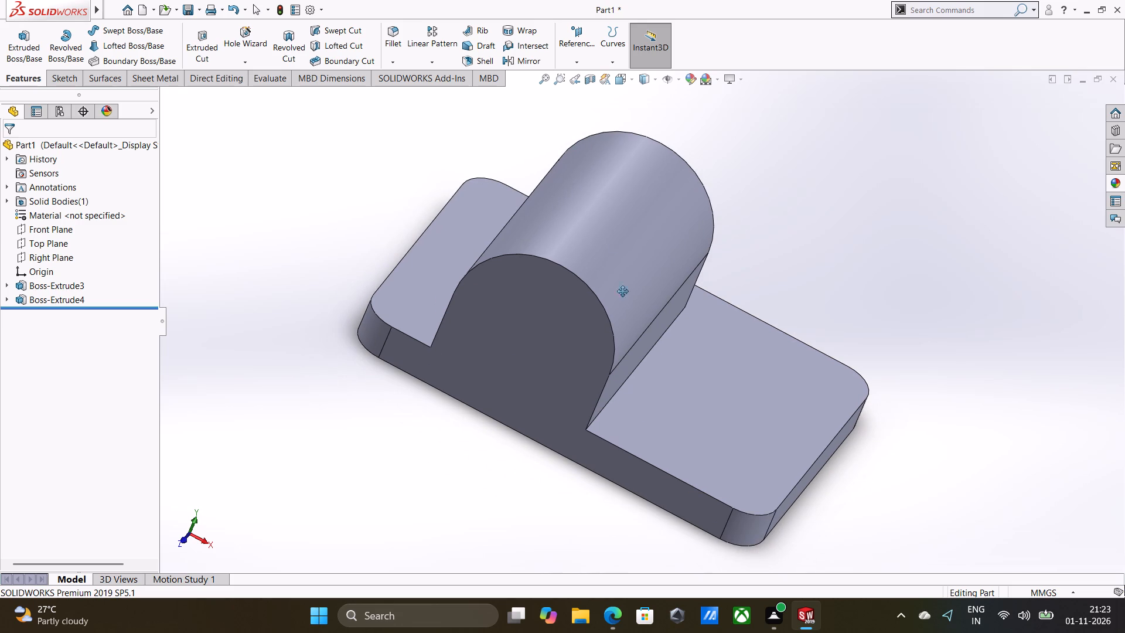
{"action": "right_click", "coordinate": [623, 324]}
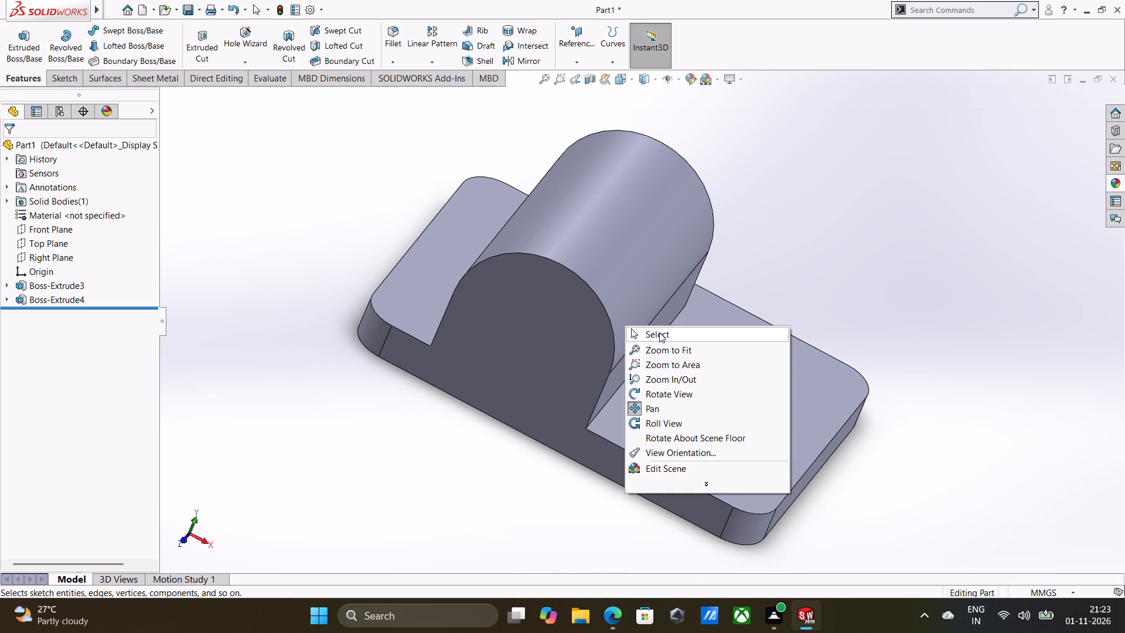
{"action": "left_click", "coordinate": [659, 332]}
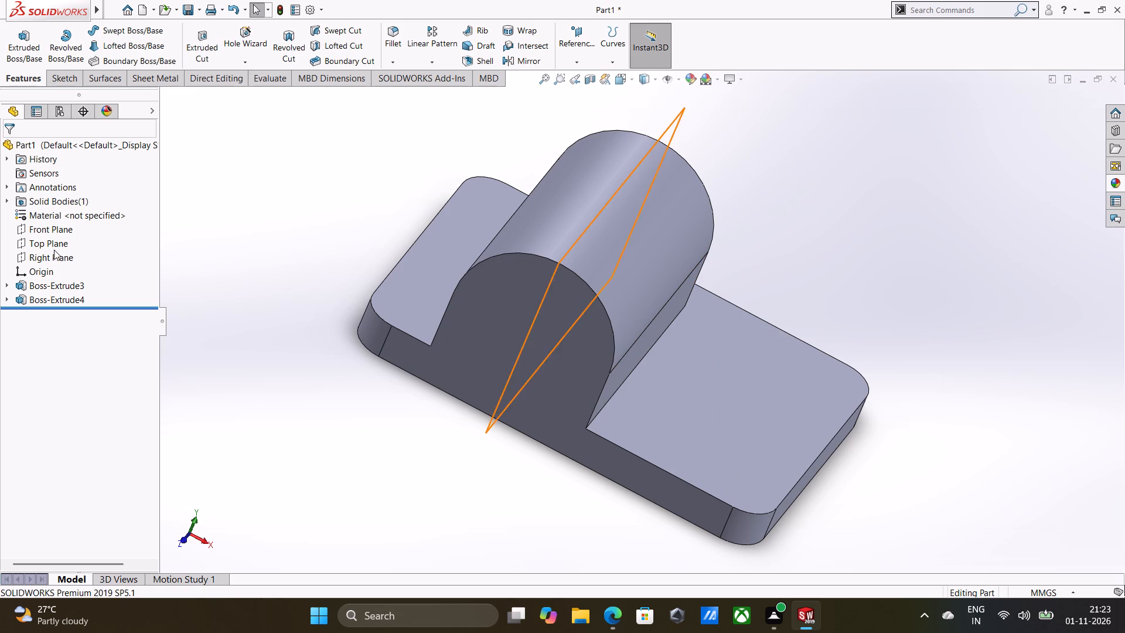
On the Front Plane, sketch a sloping line about 74 mm long from the arch, continued by an arc of about 32 mm radius to the plate's top edge.
{"action": "left_click", "coordinate": [54, 233]}
{"action": "left_click", "coordinate": [62, 222]}
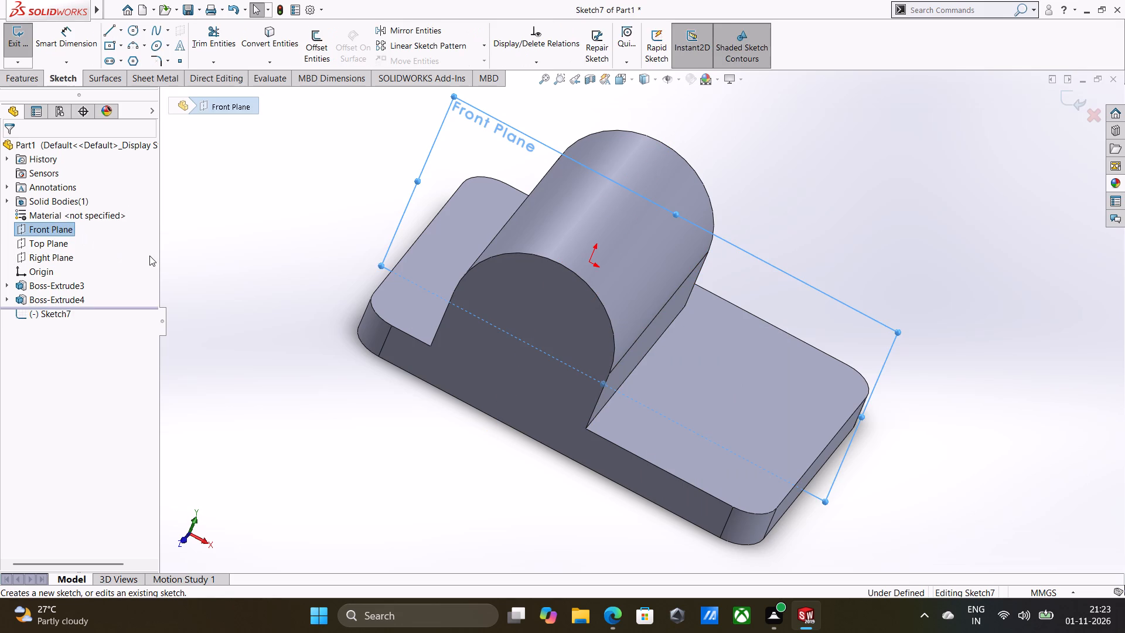
{"action": "key", "text": "ctrl+8"}
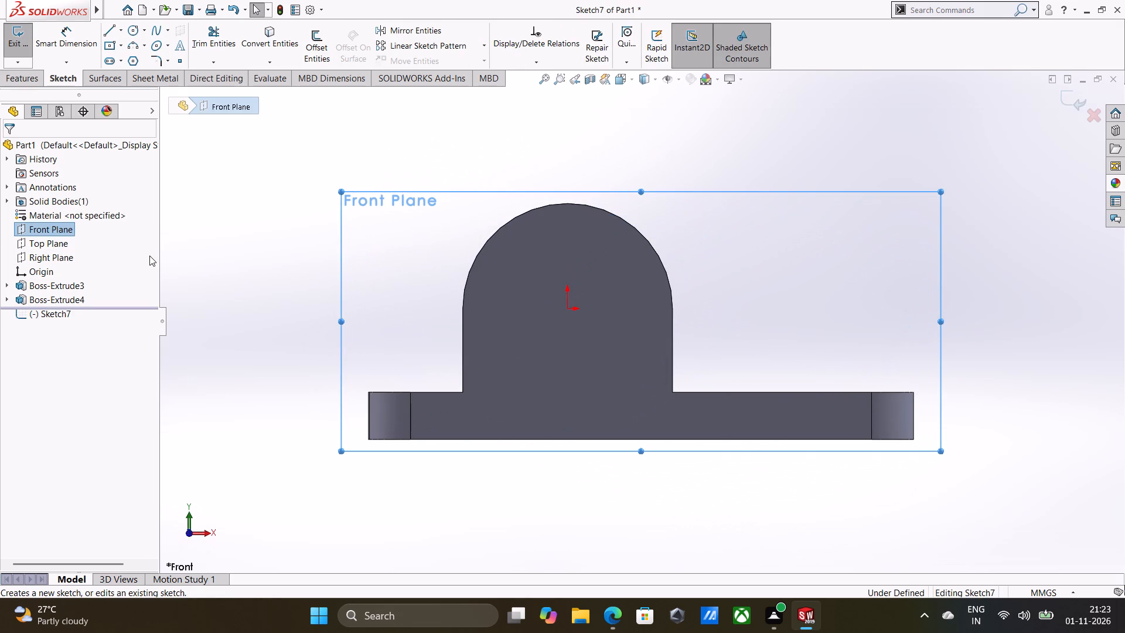
{"action": "right_click_drag", "start_coordinate": [780, 259], "coordinate": [703, 263]}
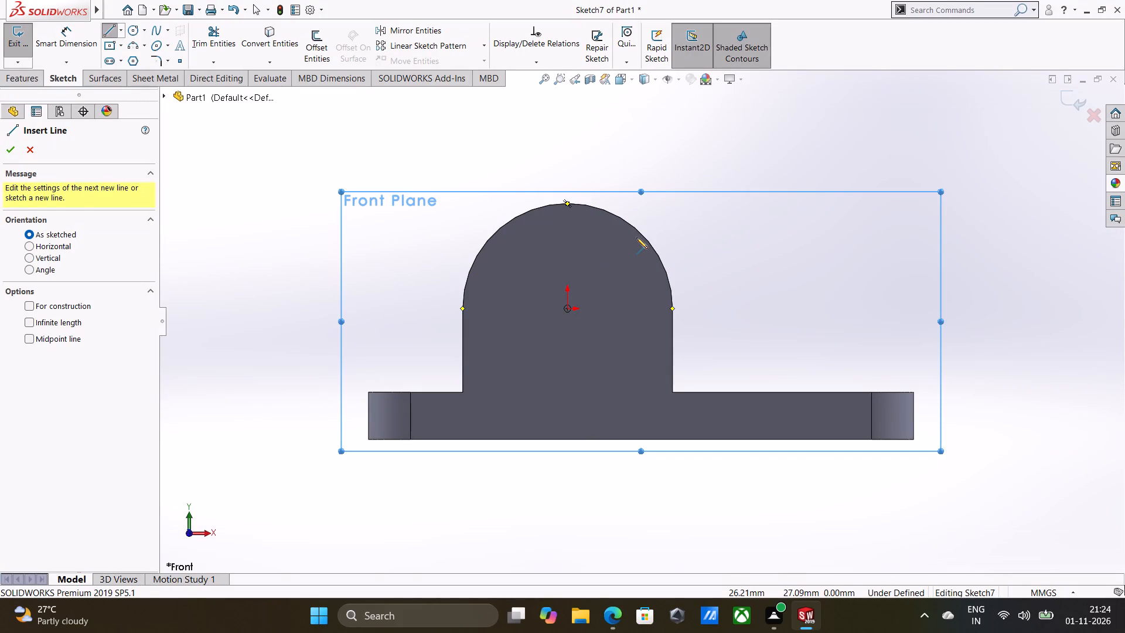
{"action": "left_click", "coordinate": [636, 237]}
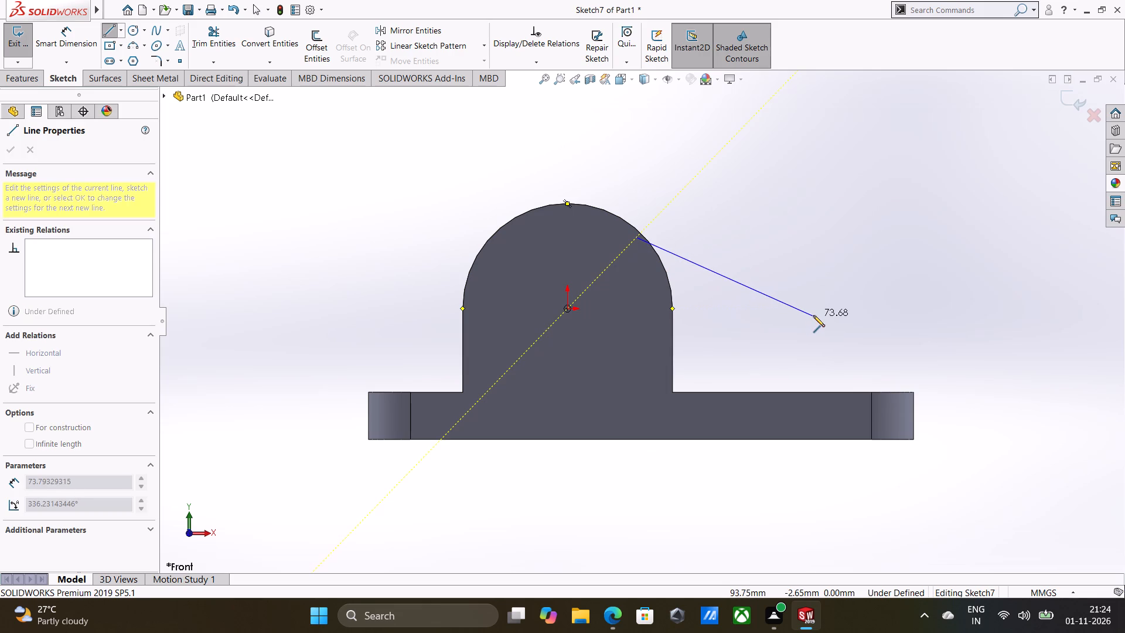
{"action": "left_click", "coordinate": [813, 315]}
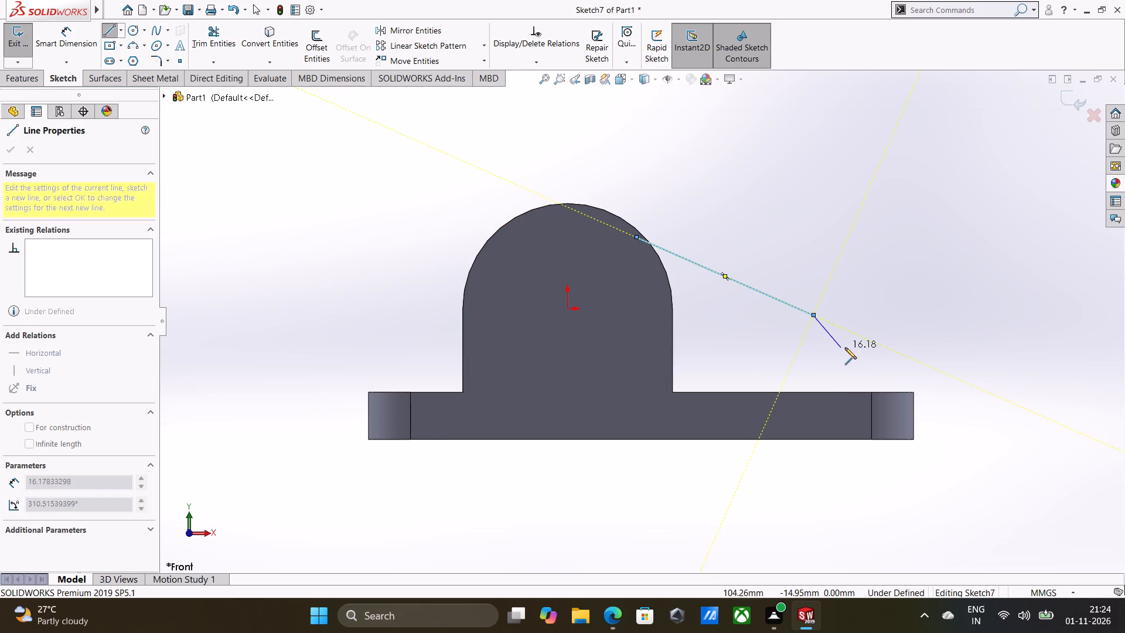
{"action": "key", "text": "a"}
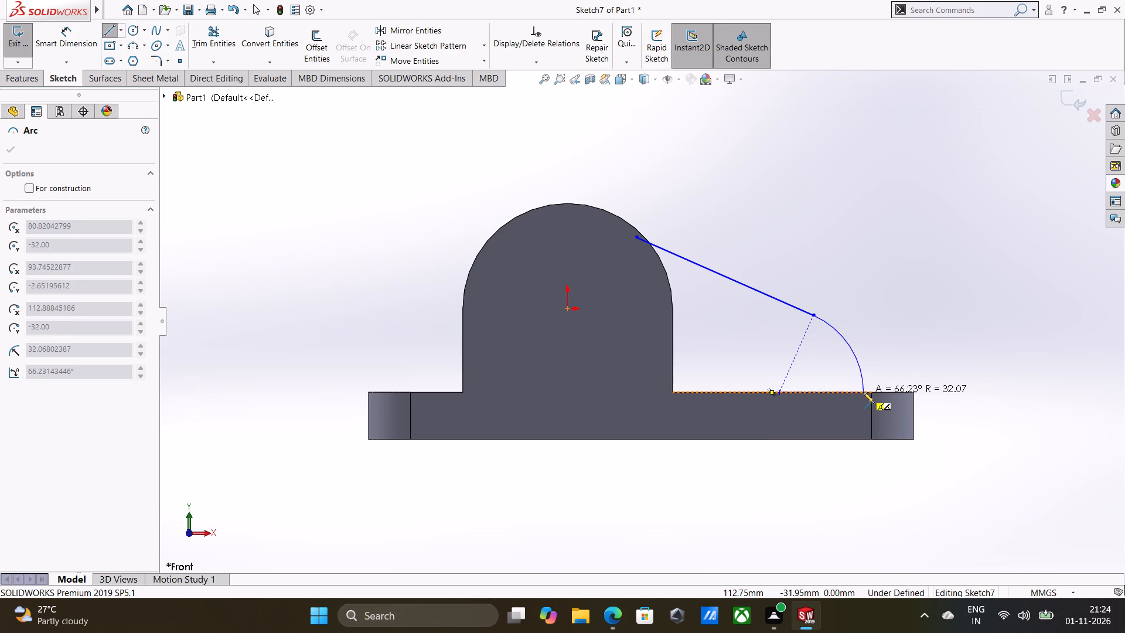
{"action": "left_click", "coordinate": [863, 392]}
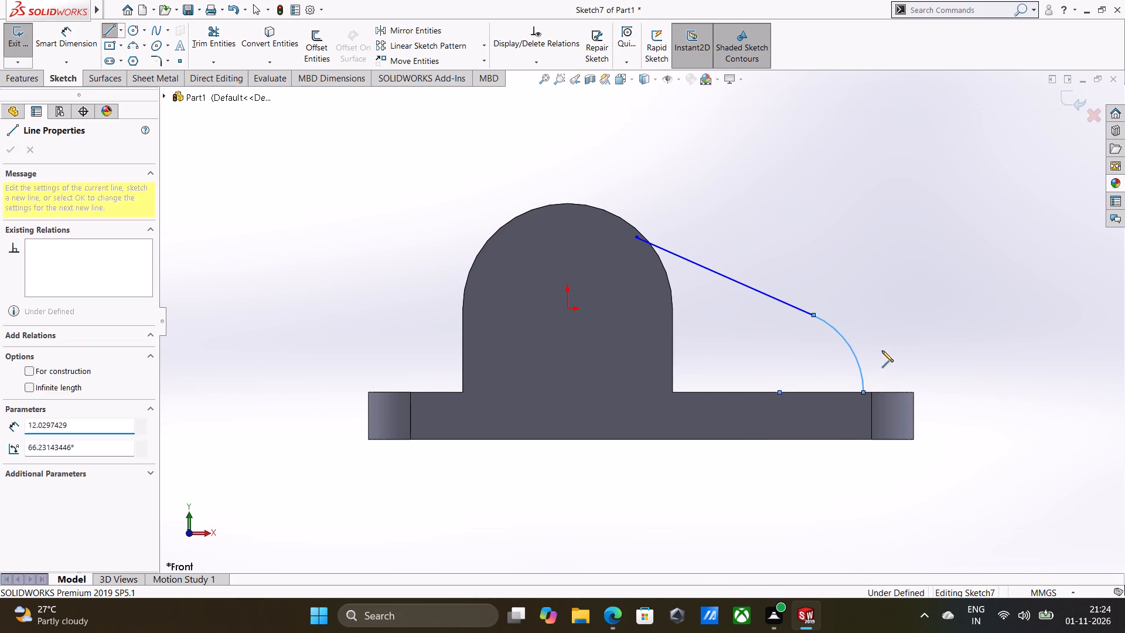
{"action": "right_click", "coordinate": [889, 338]}
{"action": "left_click", "coordinate": [915, 346]}
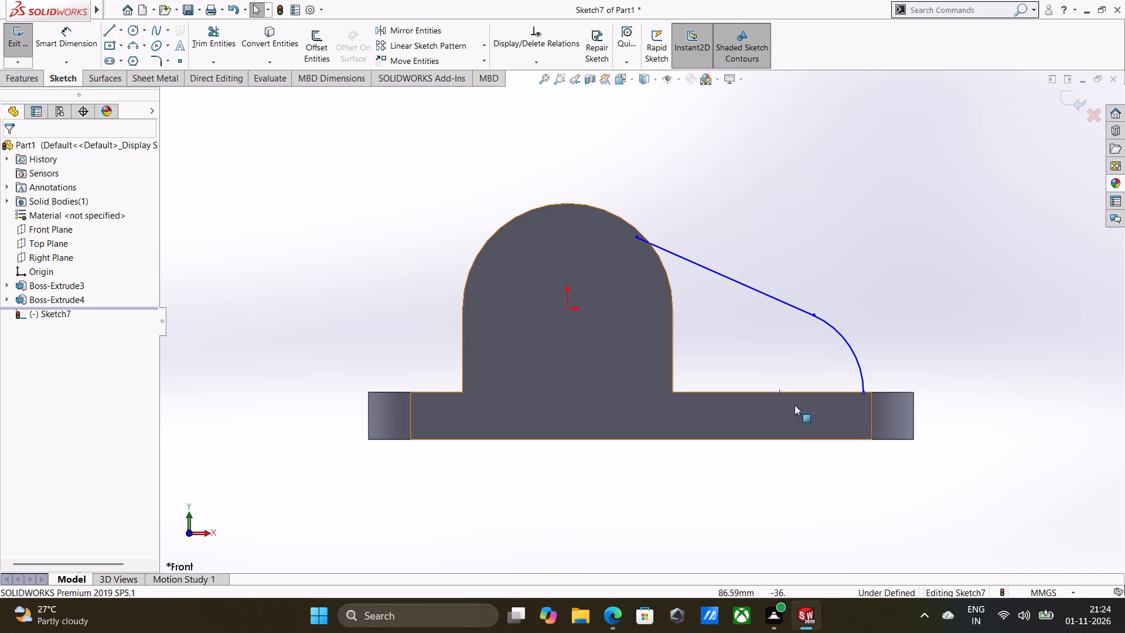
Add a Horizontal relation between the arc's centre point and its lower endpoint on the plate's top edge.
{"action": "left_click", "coordinate": [779, 392], "text": "shift"}
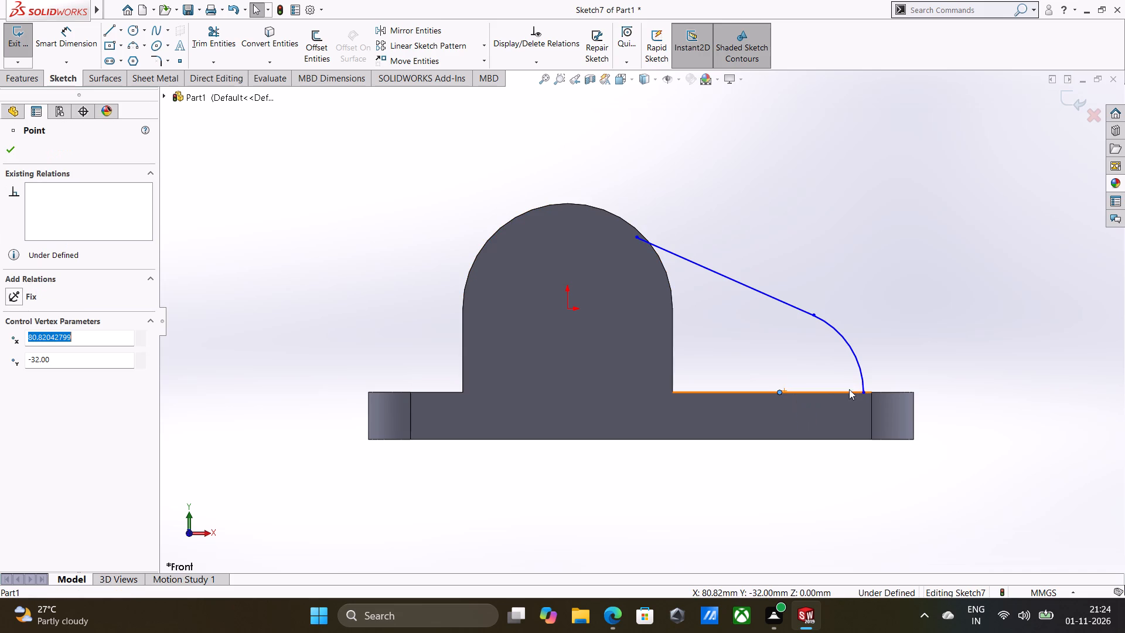
{"action": "left_click", "coordinate": [864, 393], "text": "shift"}
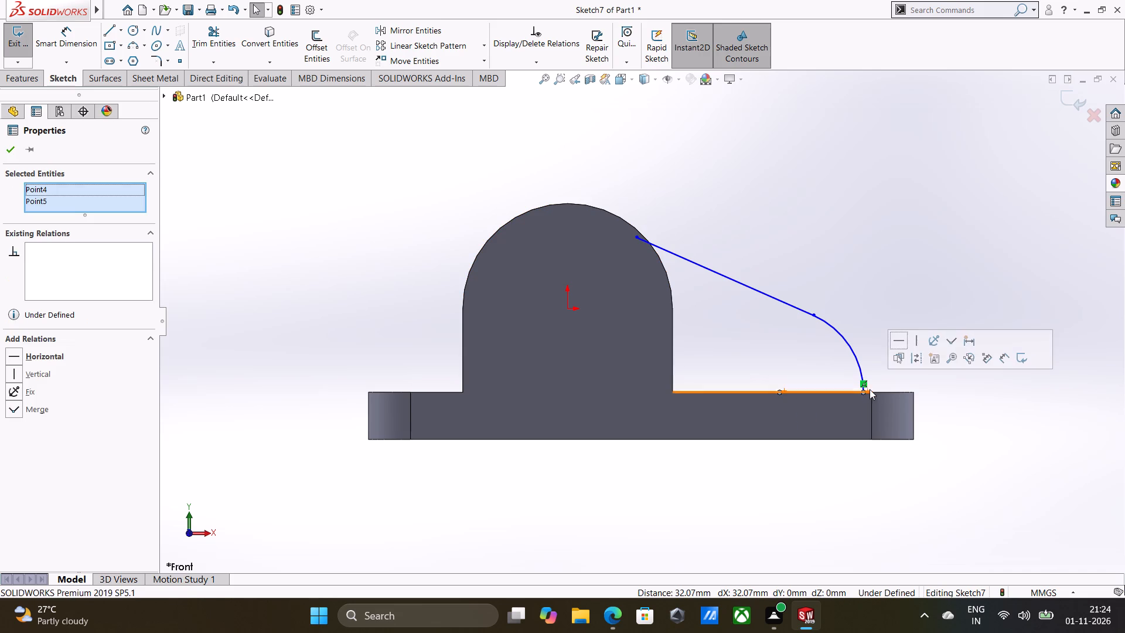
{"action": "left_click", "coordinate": [904, 344]}
{"action": "left_click", "coordinate": [876, 293]}
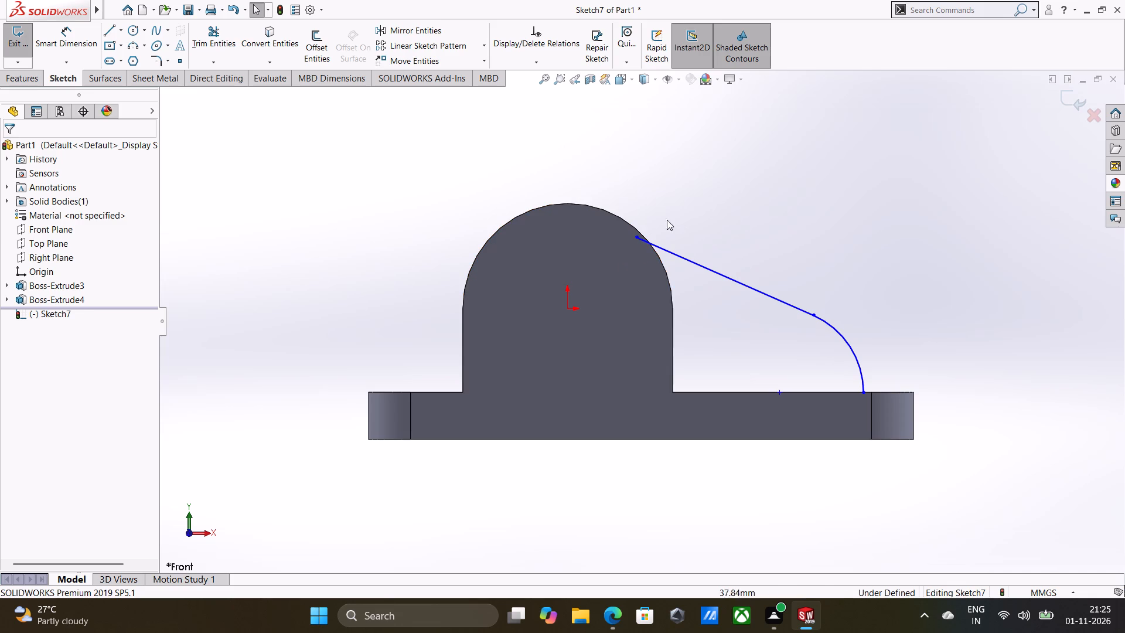
Convert the arched body's R40 top edge into a sketch arc with Convert Entities.
{"action": "left_click", "coordinate": [638, 232]}
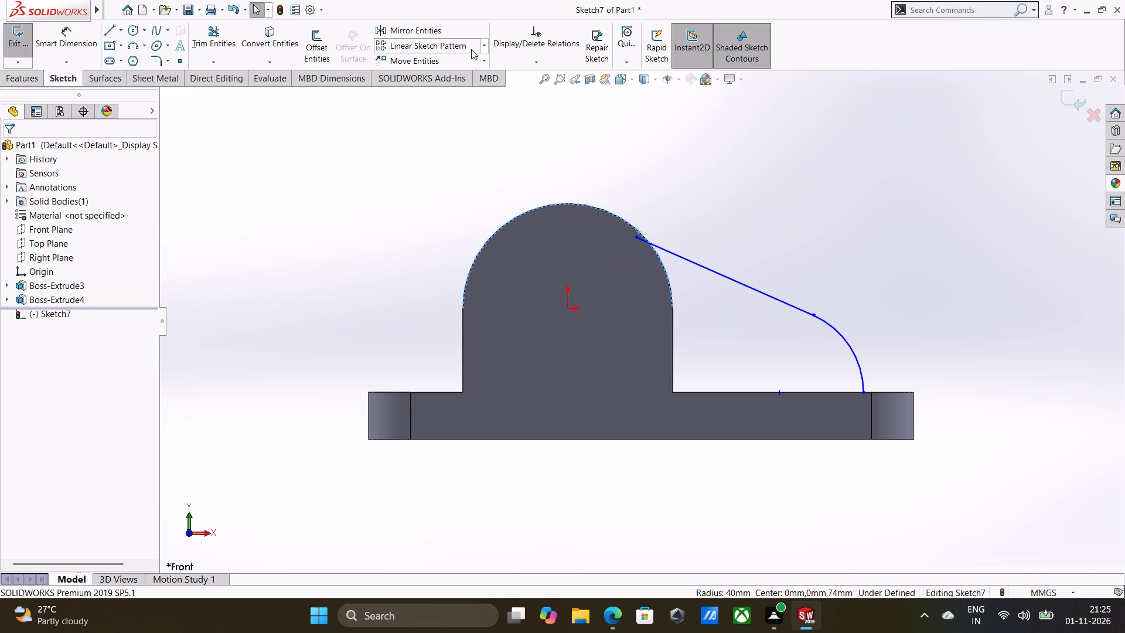
{"action": "left_click", "coordinate": [274, 47]}
{"action": "left_click", "coordinate": [696, 173]}
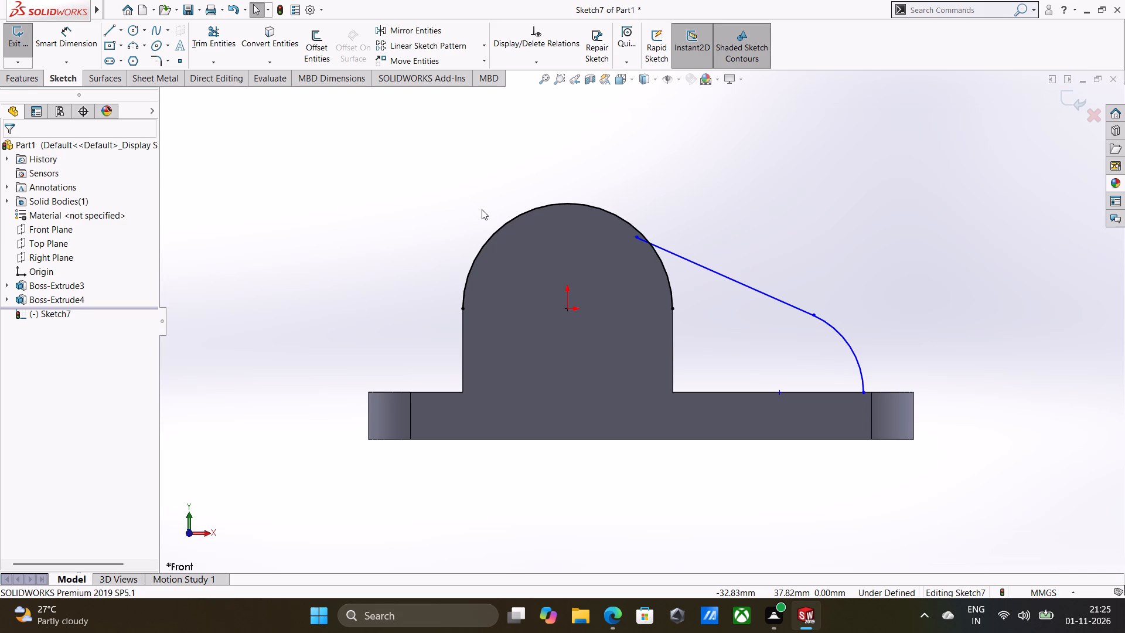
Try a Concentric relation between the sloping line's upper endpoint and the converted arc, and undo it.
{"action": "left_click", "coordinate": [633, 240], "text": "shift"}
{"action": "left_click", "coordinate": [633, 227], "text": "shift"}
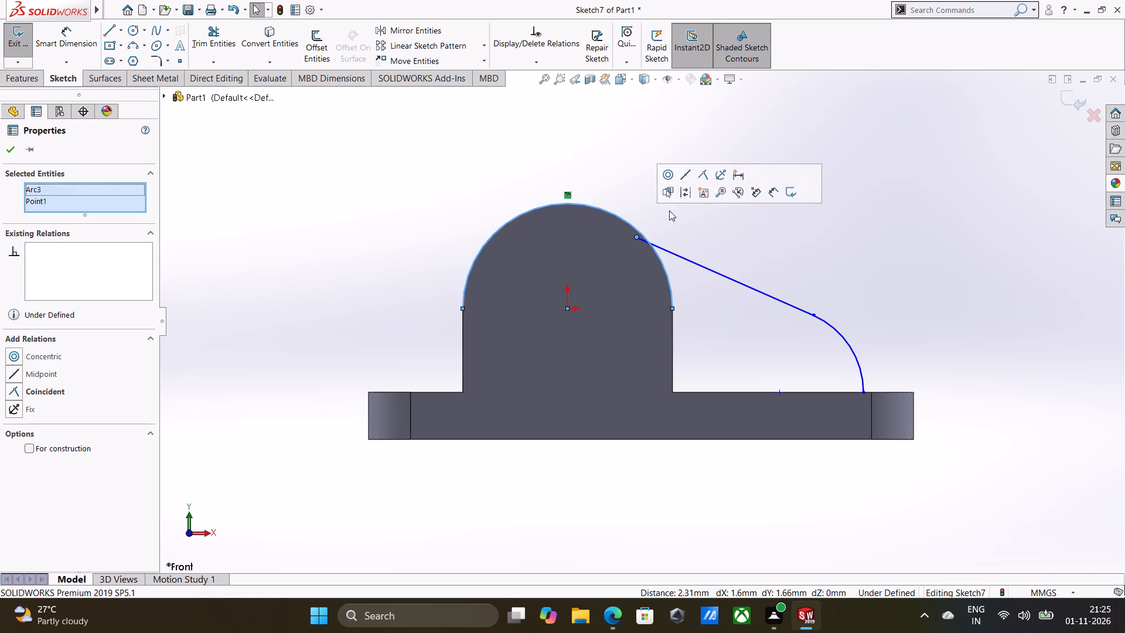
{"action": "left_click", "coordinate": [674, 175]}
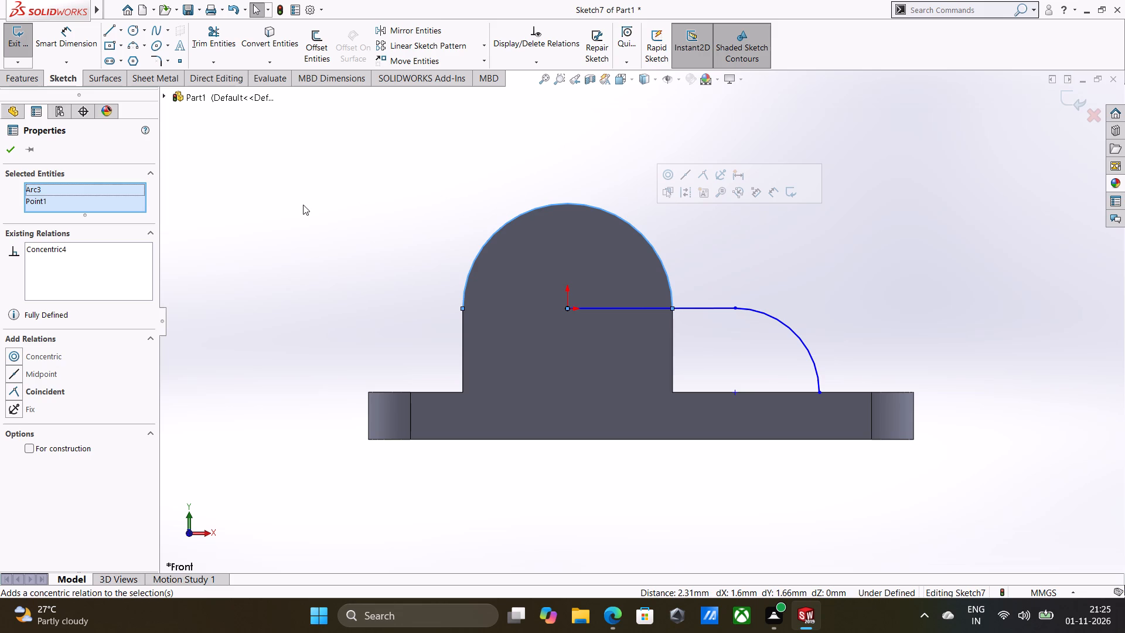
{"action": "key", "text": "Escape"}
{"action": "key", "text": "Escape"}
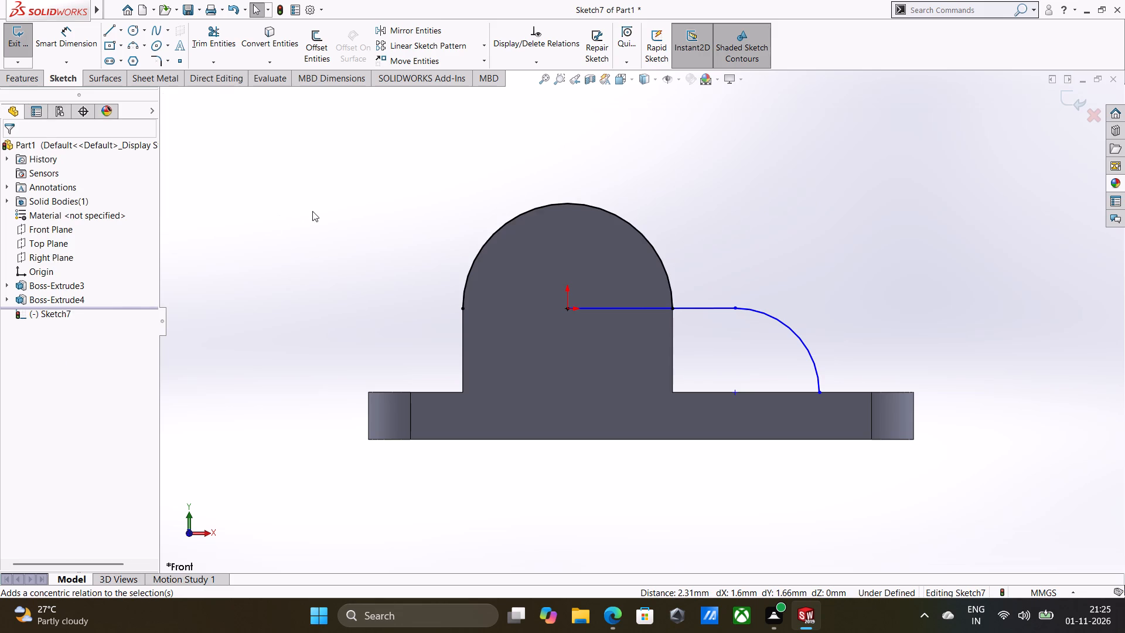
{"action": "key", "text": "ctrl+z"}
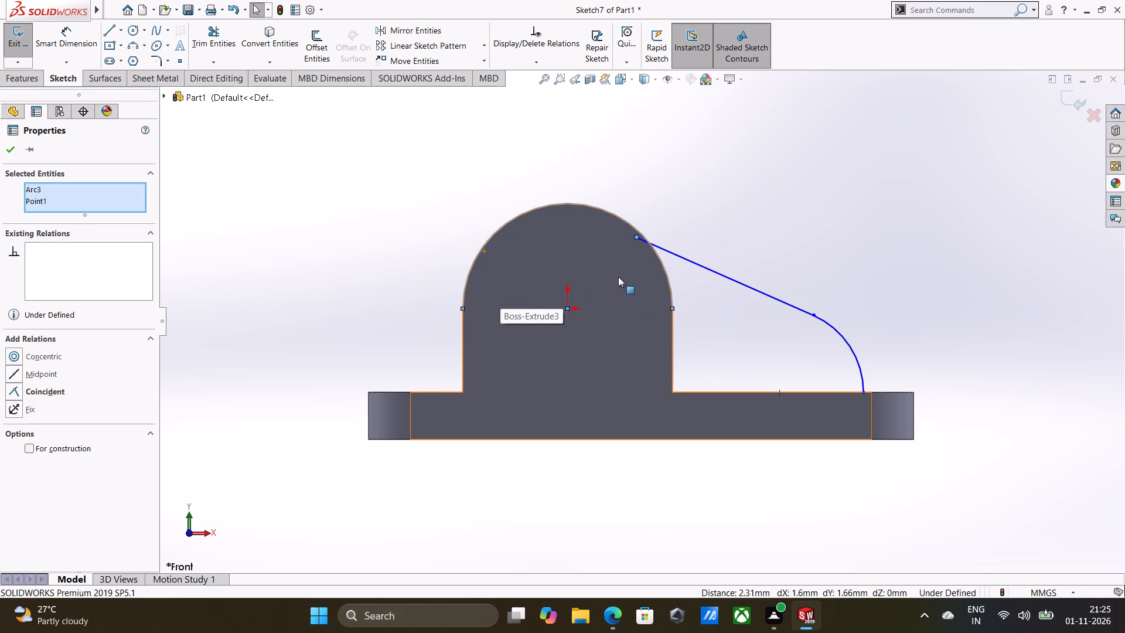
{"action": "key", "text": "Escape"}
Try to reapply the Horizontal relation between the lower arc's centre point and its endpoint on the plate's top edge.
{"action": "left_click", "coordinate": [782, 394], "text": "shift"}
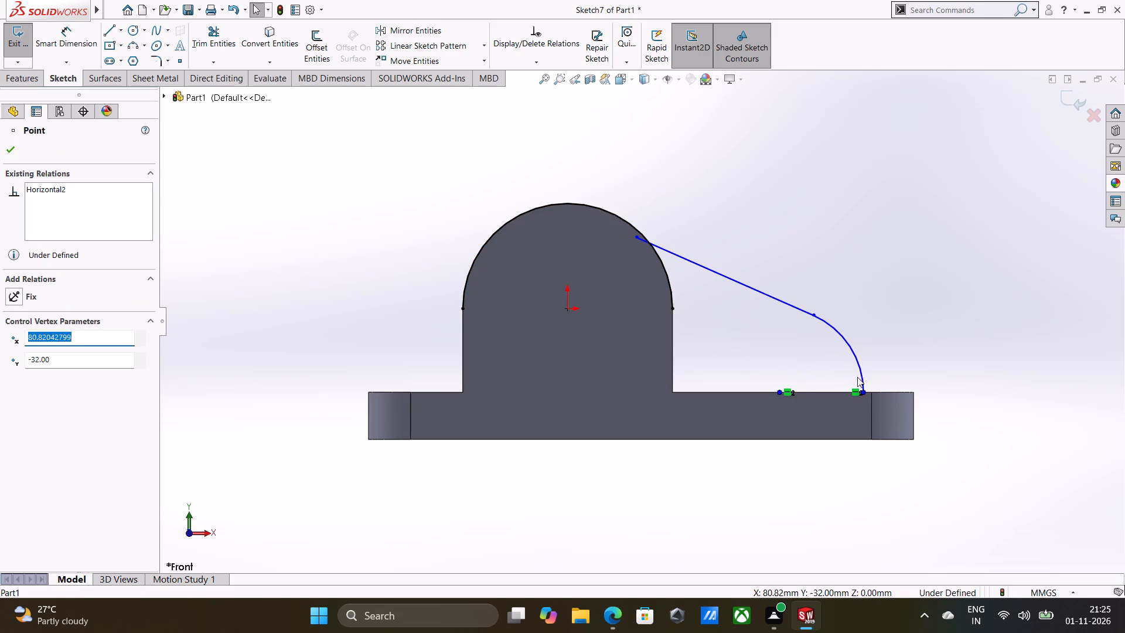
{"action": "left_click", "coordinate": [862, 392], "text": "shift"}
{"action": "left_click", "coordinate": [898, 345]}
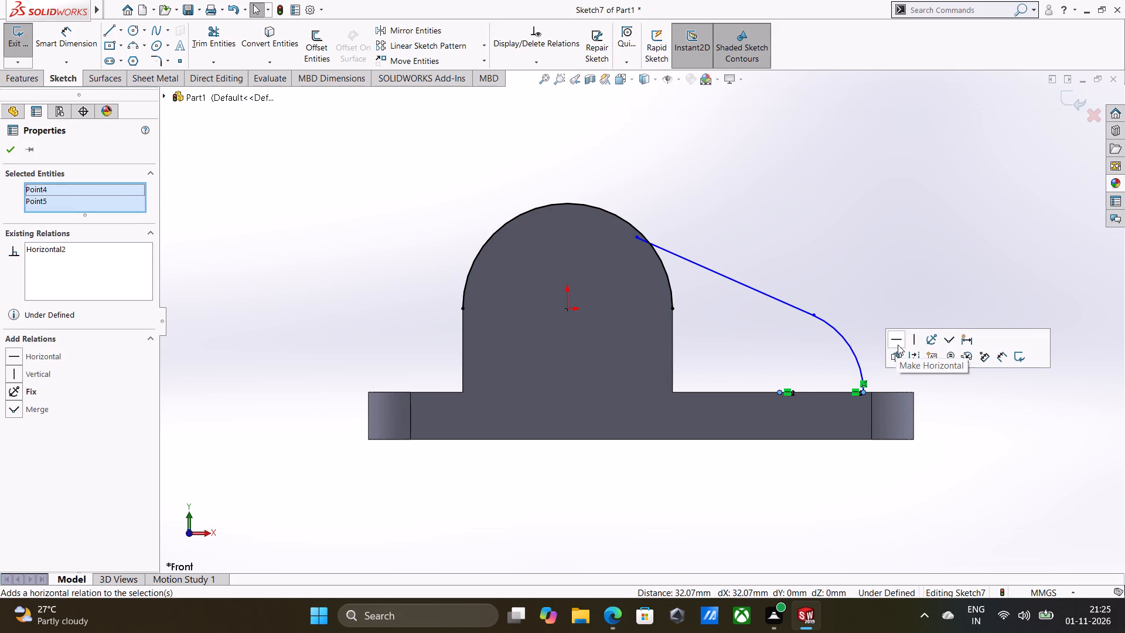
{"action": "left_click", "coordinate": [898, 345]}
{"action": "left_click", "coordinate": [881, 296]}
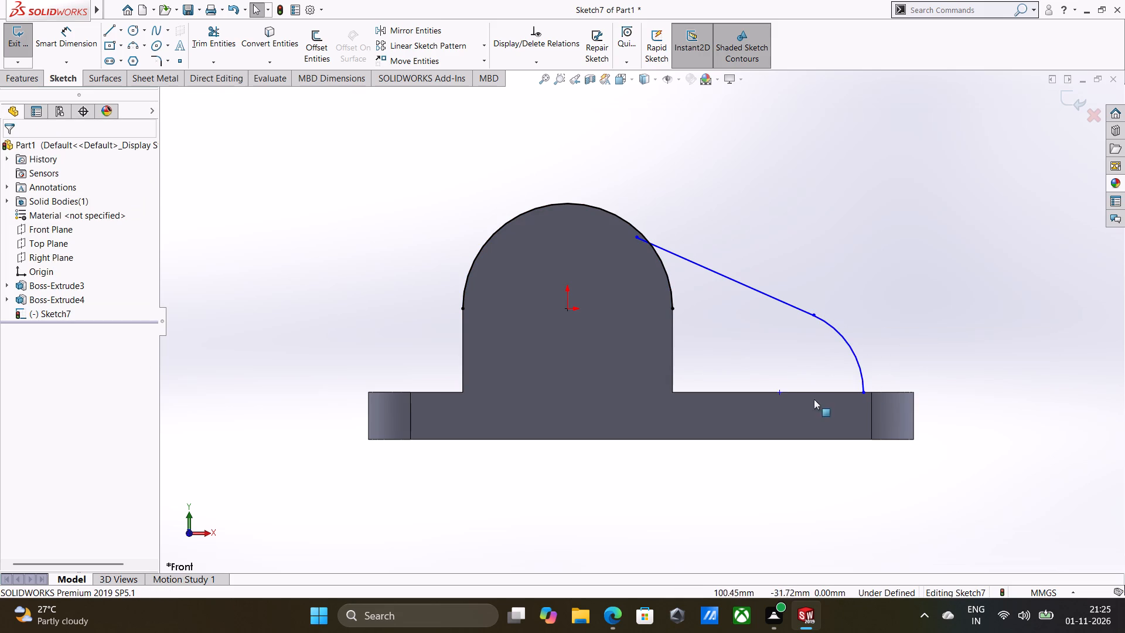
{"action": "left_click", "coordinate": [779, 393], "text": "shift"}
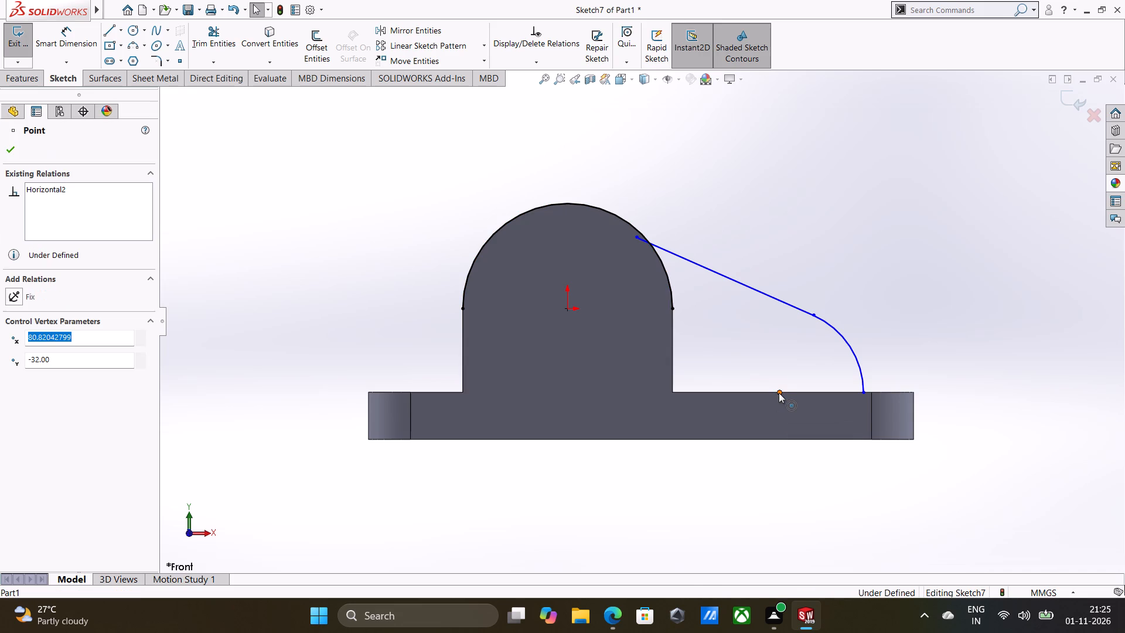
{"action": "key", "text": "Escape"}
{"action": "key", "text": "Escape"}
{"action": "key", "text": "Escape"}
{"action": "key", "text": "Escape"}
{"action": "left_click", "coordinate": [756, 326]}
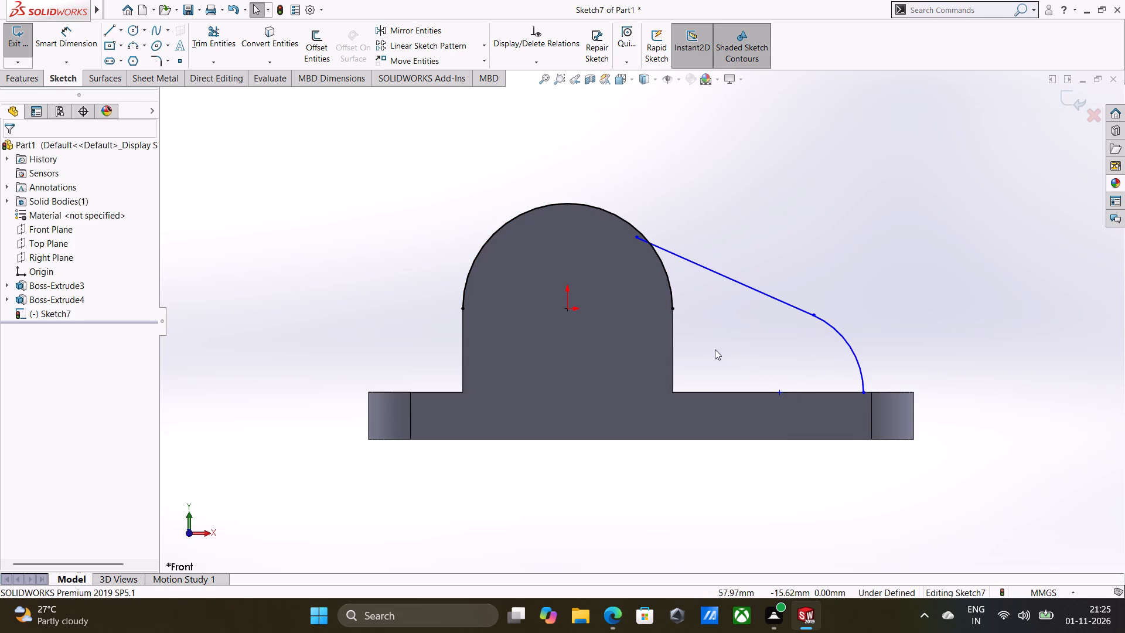
Add a Coincident relation between the sloping line's upper endpoint and the converted arc.
{"action": "left_click", "coordinate": [635, 239], "text": "shift"}
{"action": "left_click", "coordinate": [635, 229], "text": "shift"}
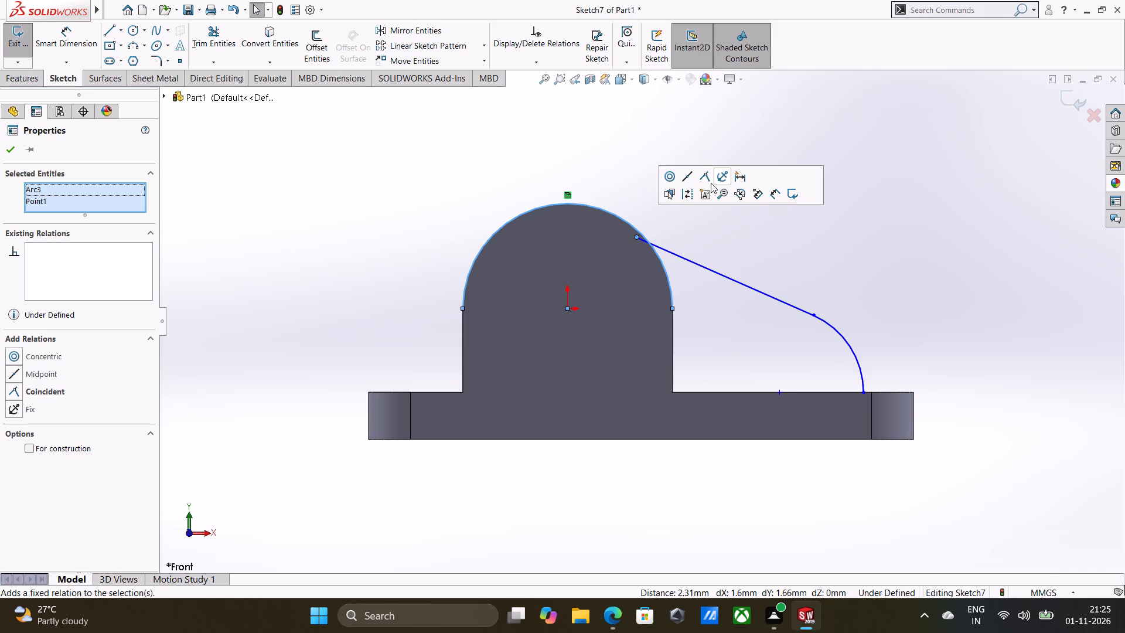
{"action": "left_click", "coordinate": [709, 181]}
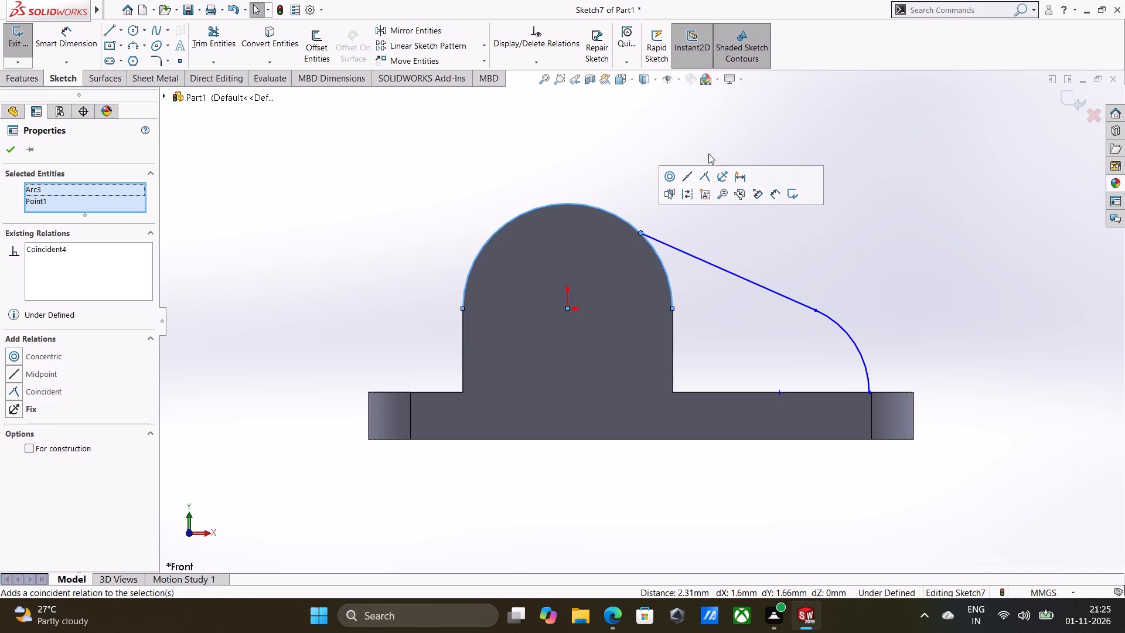
{"action": "left_click", "coordinate": [708, 154]}
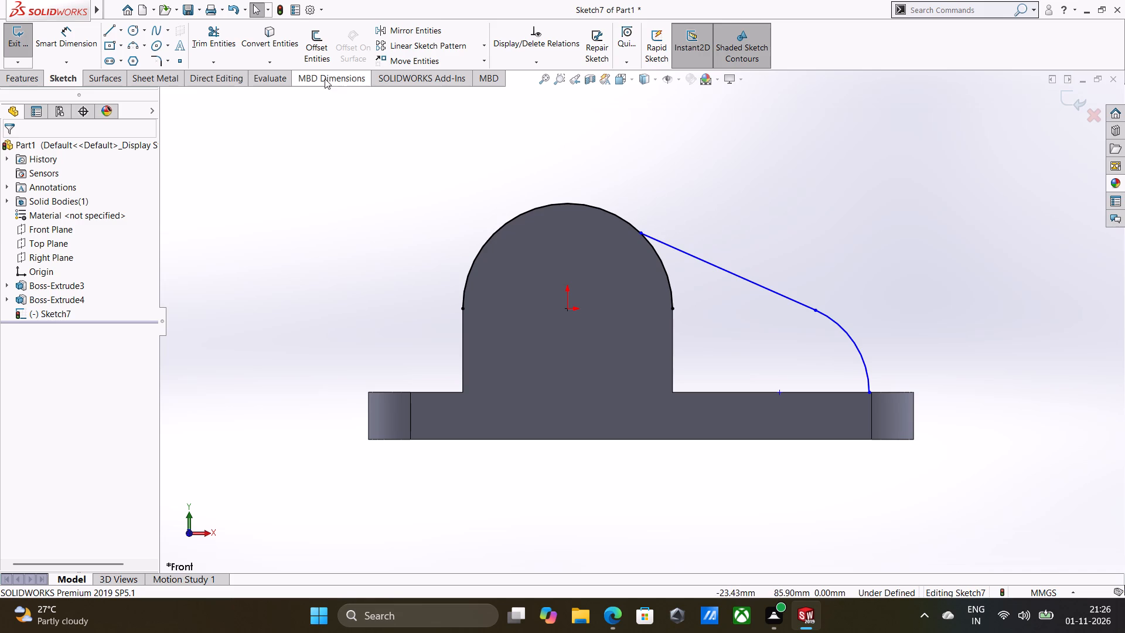
Trim away the portion of the converted arc below its junction with the sloping line.
{"action": "left_click", "coordinate": [226, 43]}
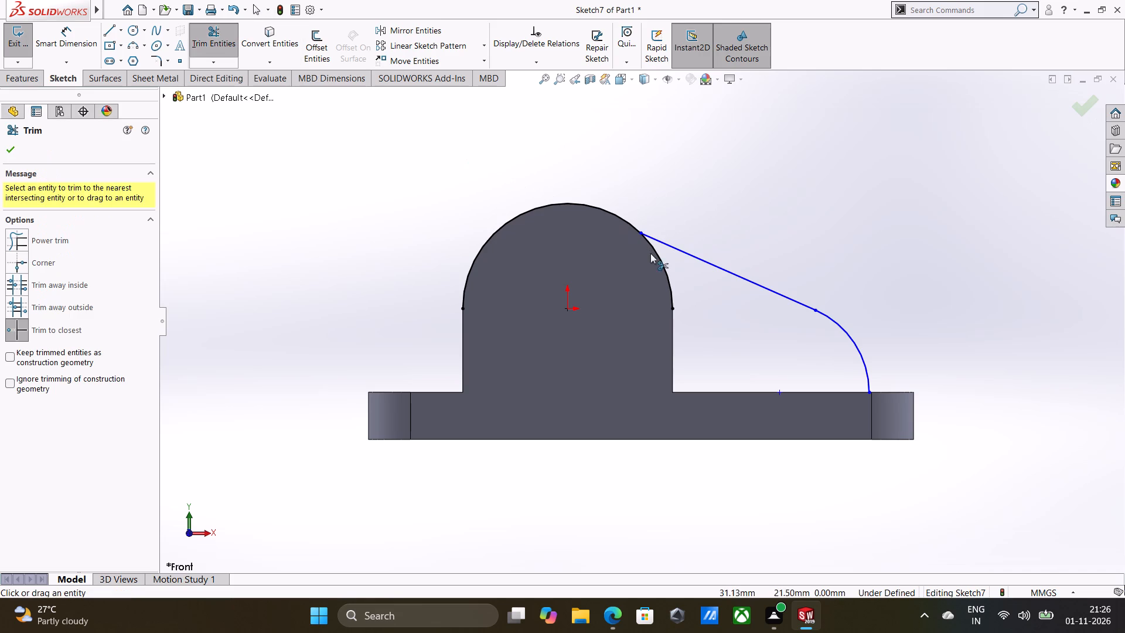
{"action": "left_click", "coordinate": [660, 258]}
{"action": "left_click", "coordinate": [688, 179]}
{"action": "right_click", "coordinate": [688, 179]}
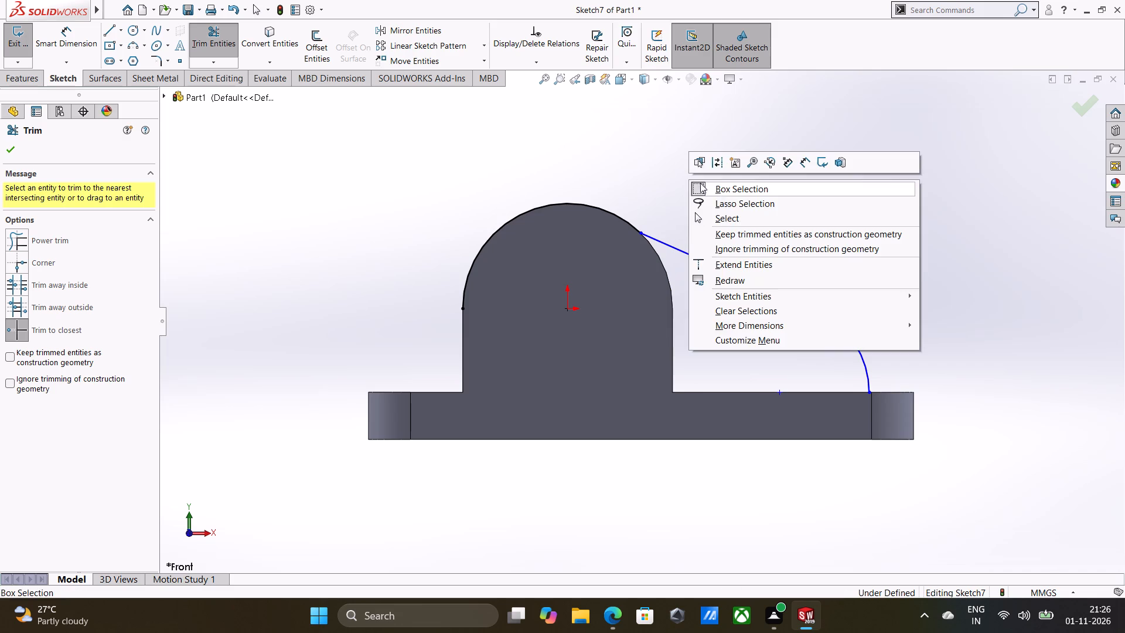
{"action": "left_click", "coordinate": [734, 220]}
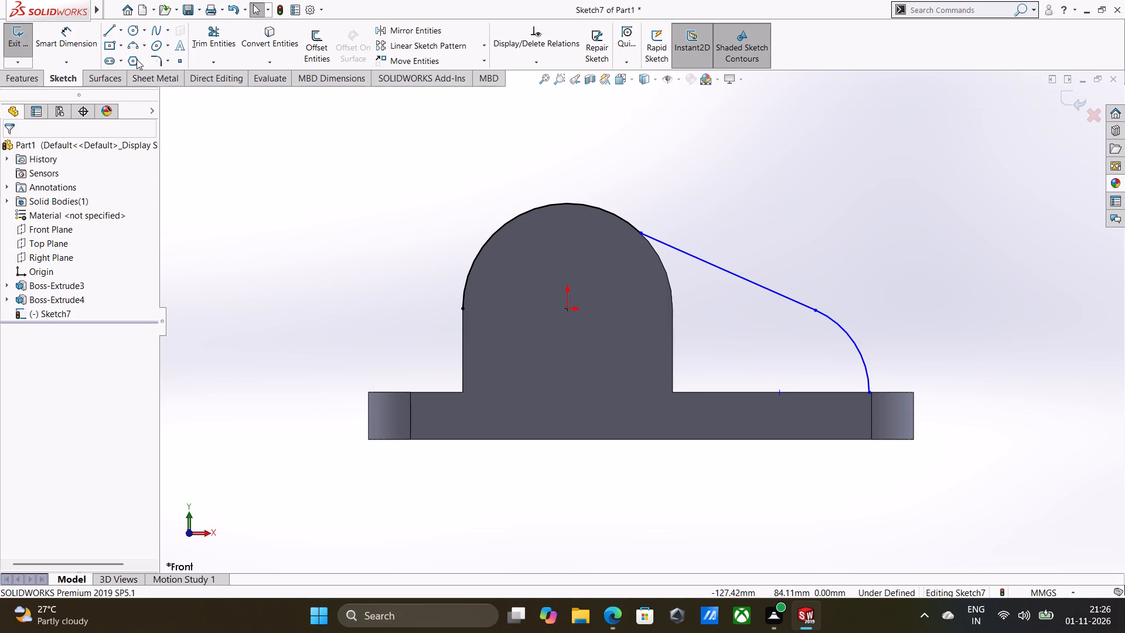
Apply a 12 mm sketch fillet at the corner between the converted arc and the sloping line.
{"action": "left_click", "coordinate": [159, 60]}
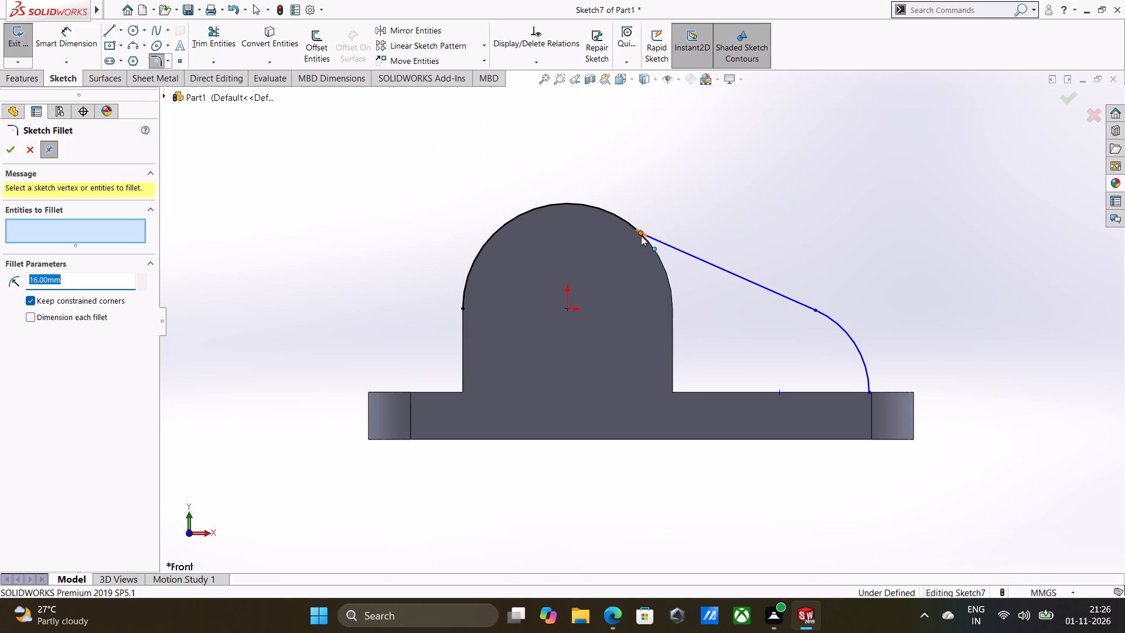
{"action": "left_click", "coordinate": [641, 235]}
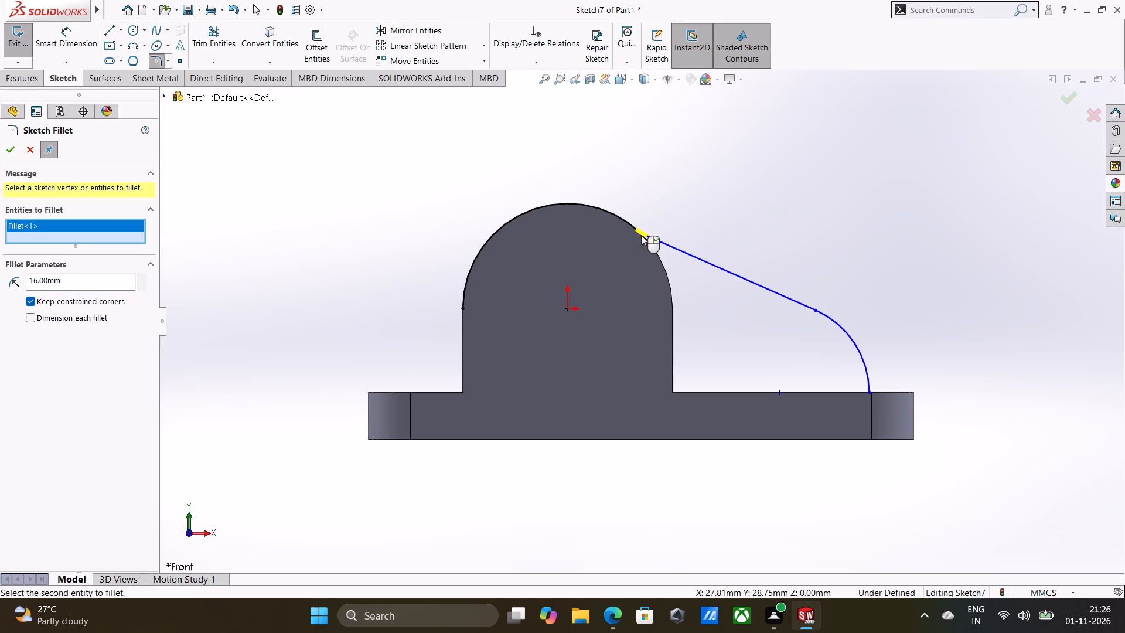
{"action": "double_click", "coordinate": [77, 281]}
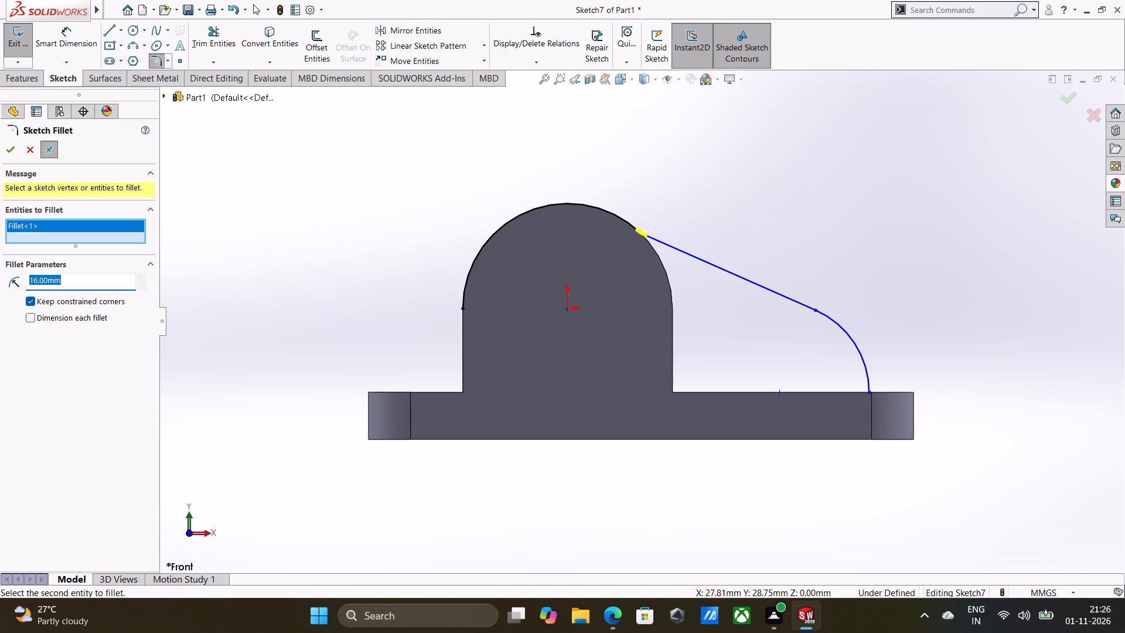
{"action": "key", "text": "1"}
{"action": "key", "text": "2"}
{"action": "key", "text": "Return"}
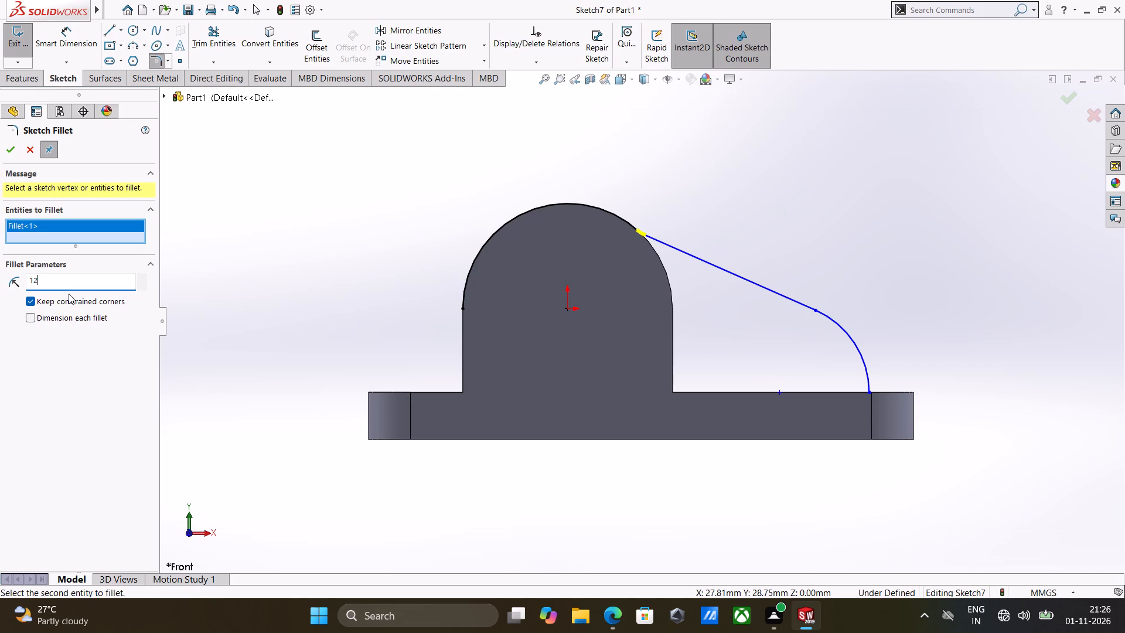
{"action": "key", "text": "Return"}
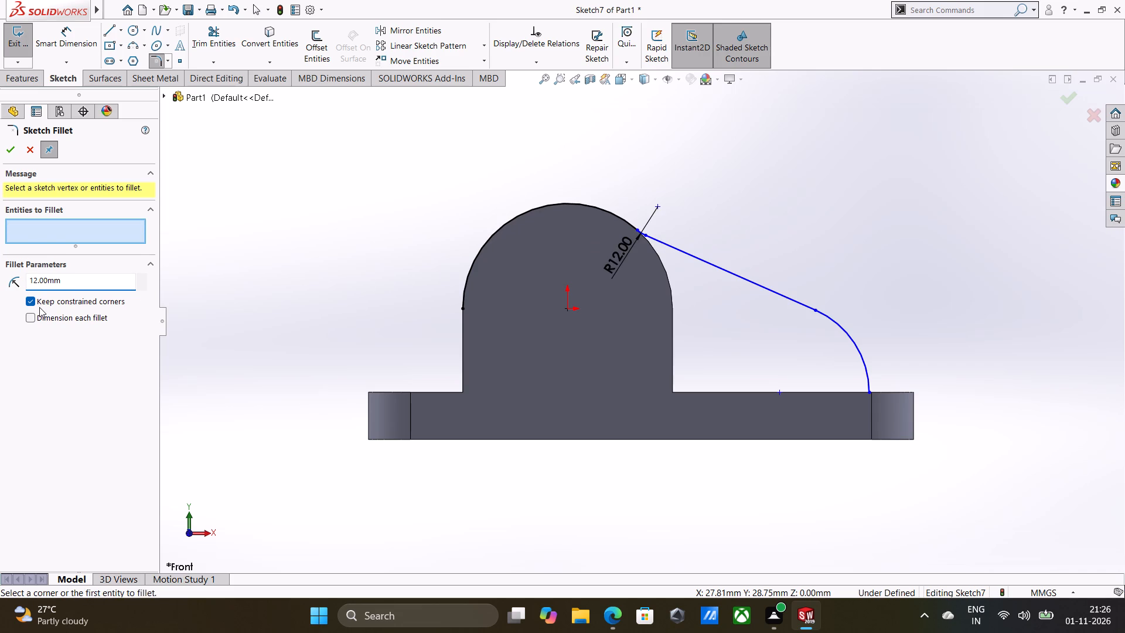
{"action": "key", "text": "Return"}
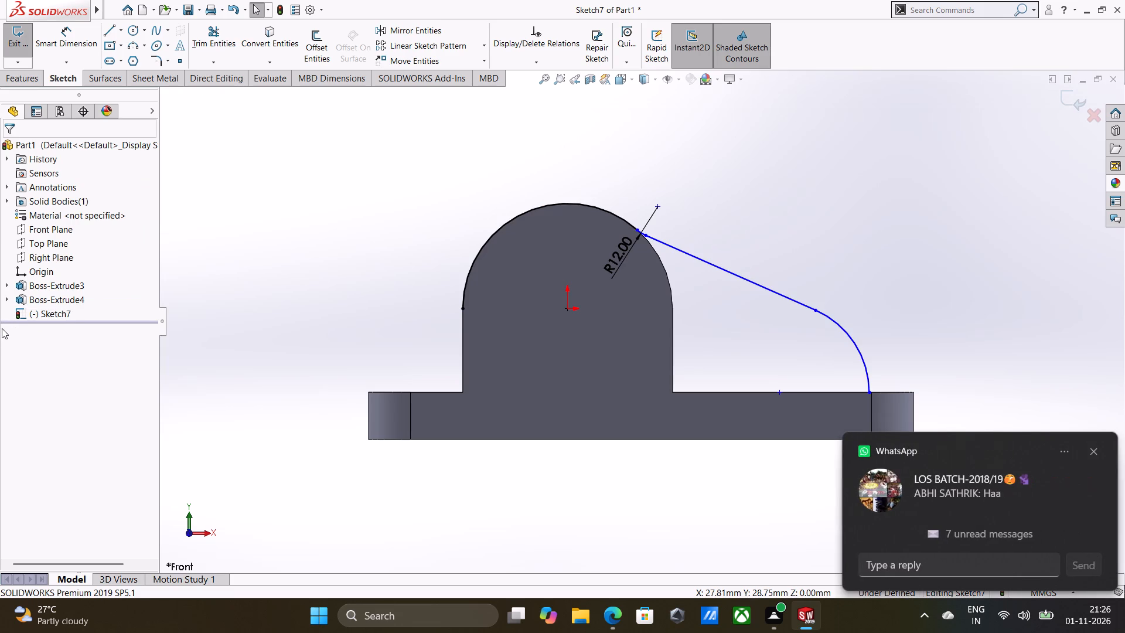
{"action": "left_click", "coordinate": [1104, 449]}
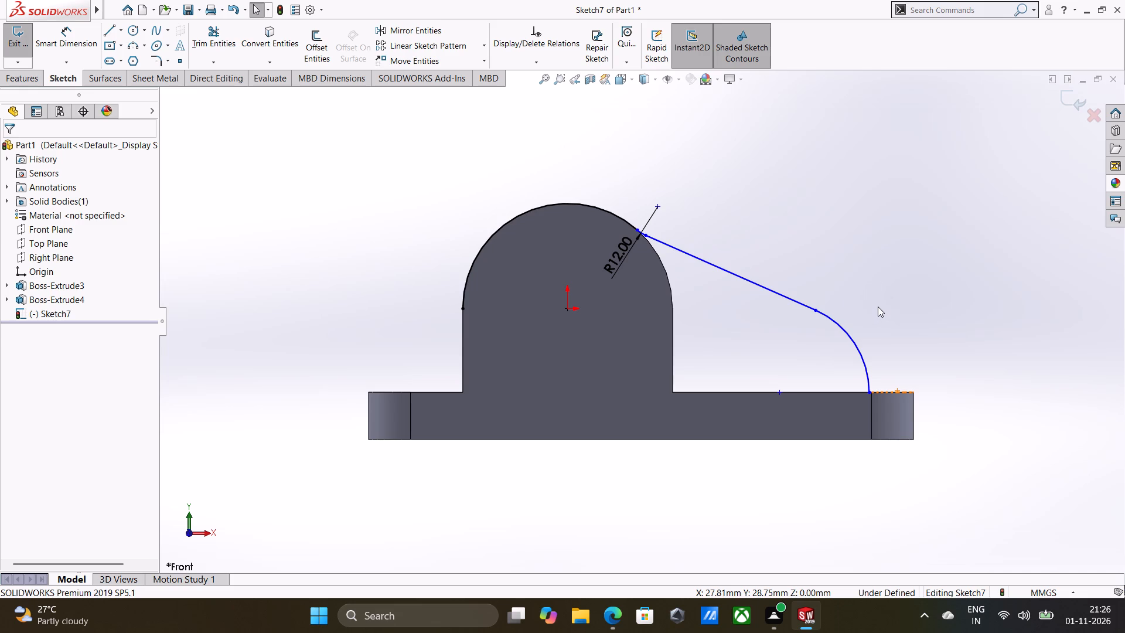
Change the remaining converted arc on the body's top to construction geometry.
{"action": "left_click", "coordinate": [597, 210]}
{"action": "left_click", "coordinate": [649, 180]}
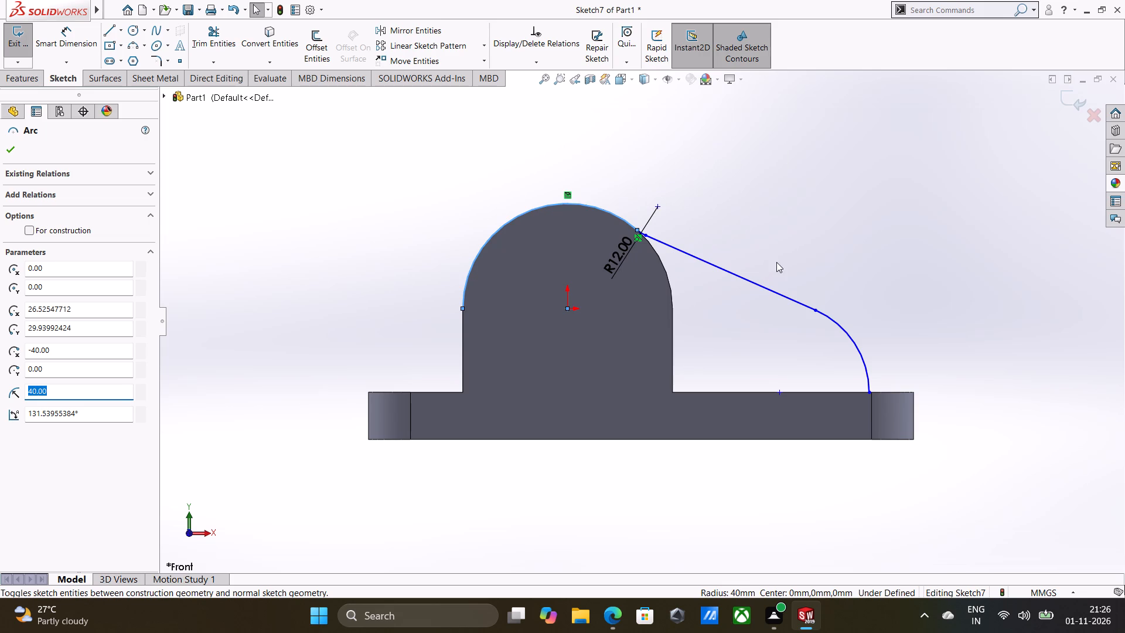
{"action": "left_click", "coordinate": [778, 254]}
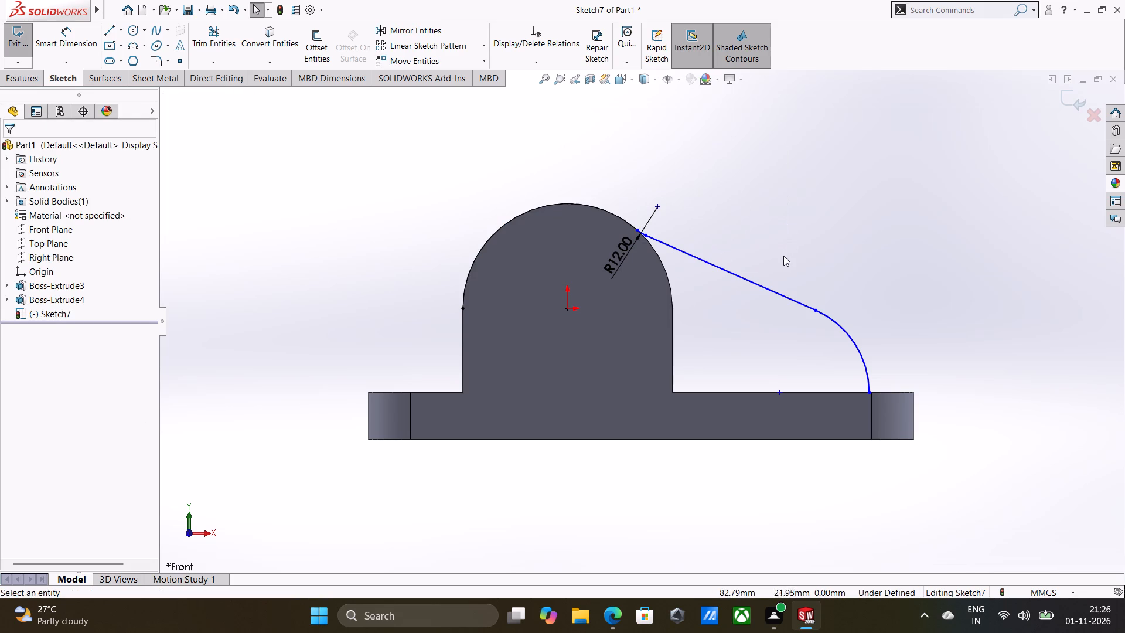
Dimension the lower arc's radius as 40 mm.
{"action": "right_click_drag", "start_coordinate": [816, 240], "coordinate": [843, 162]}
{"action": "left_click", "coordinate": [850, 334]}
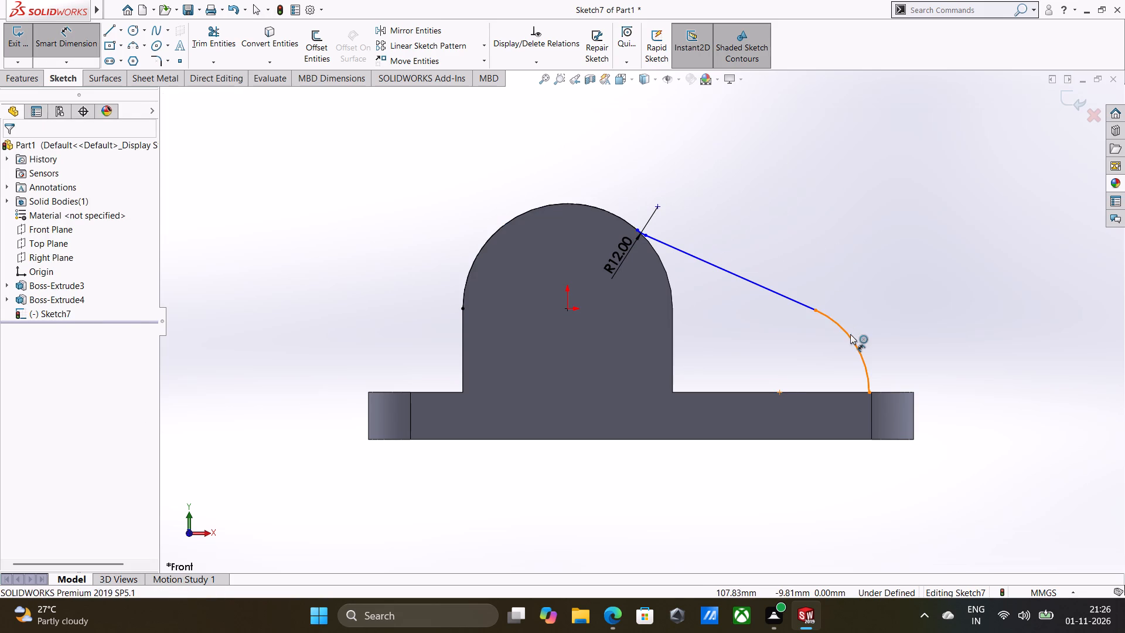
{"action": "left_click", "coordinate": [864, 316]}
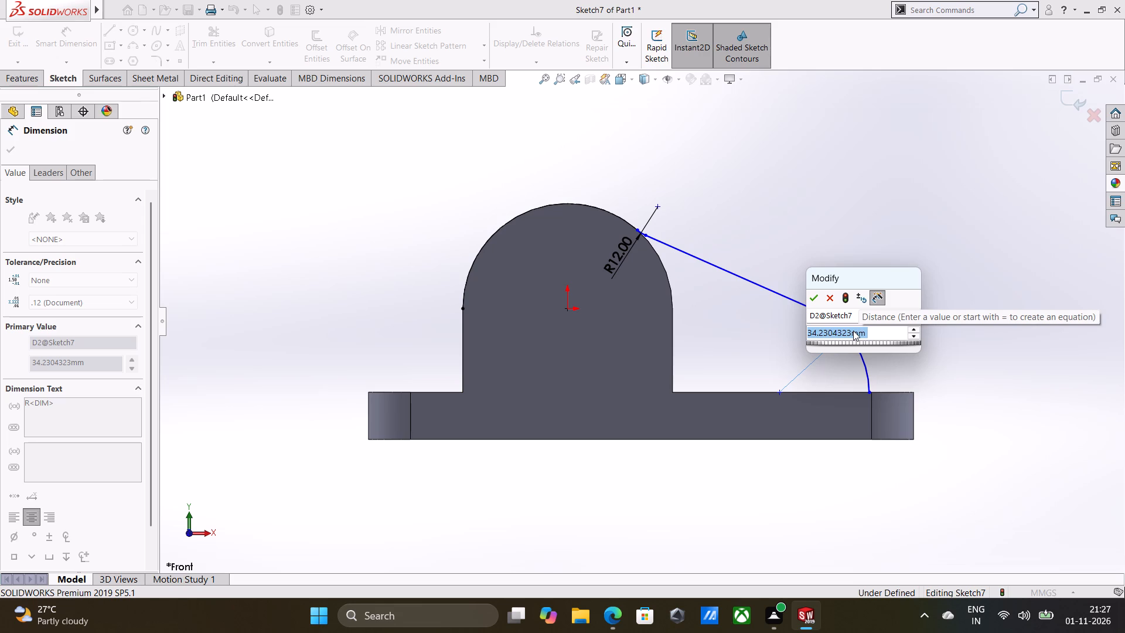
{"action": "key", "text": "4"}
{"action": "key", "text": "0"}
{"action": "key", "text": "Return"}
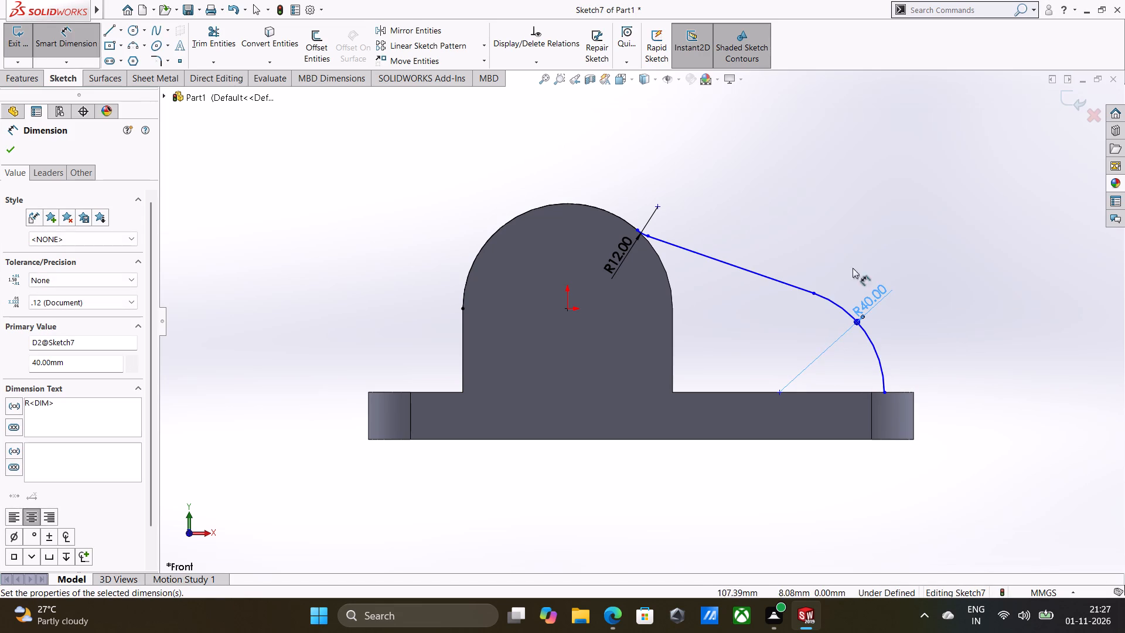
Dimension the angle between the sloping line and the plate's top edge as 18°.
{"action": "left_click", "coordinate": [765, 276]}
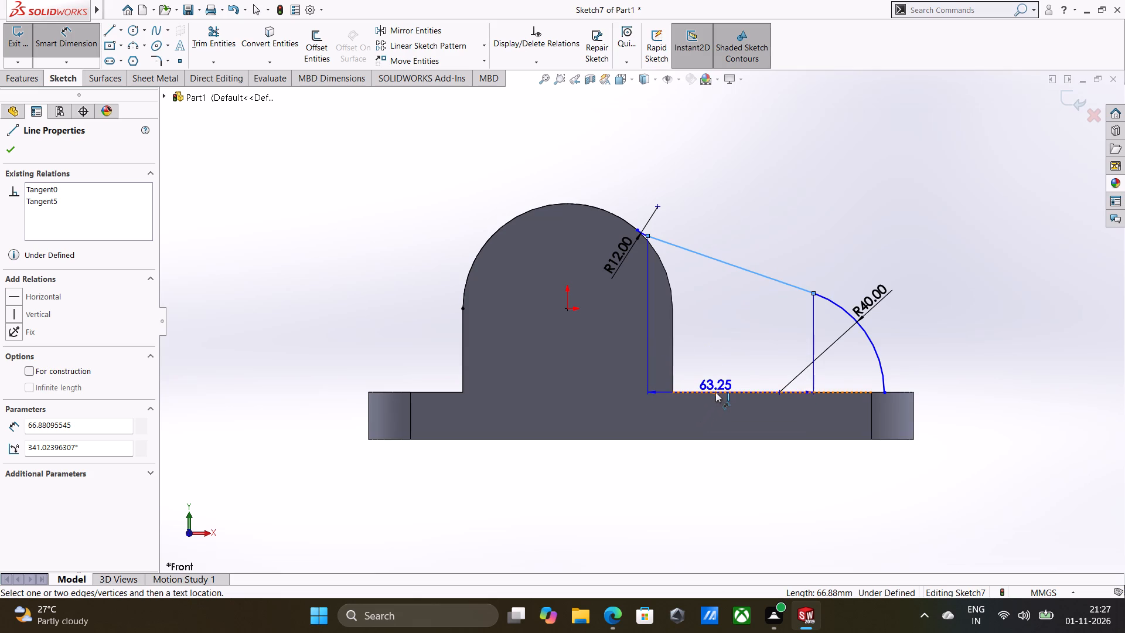
{"action": "left_click", "coordinate": [715, 391]}
{"action": "left_click", "coordinate": [729, 330]}
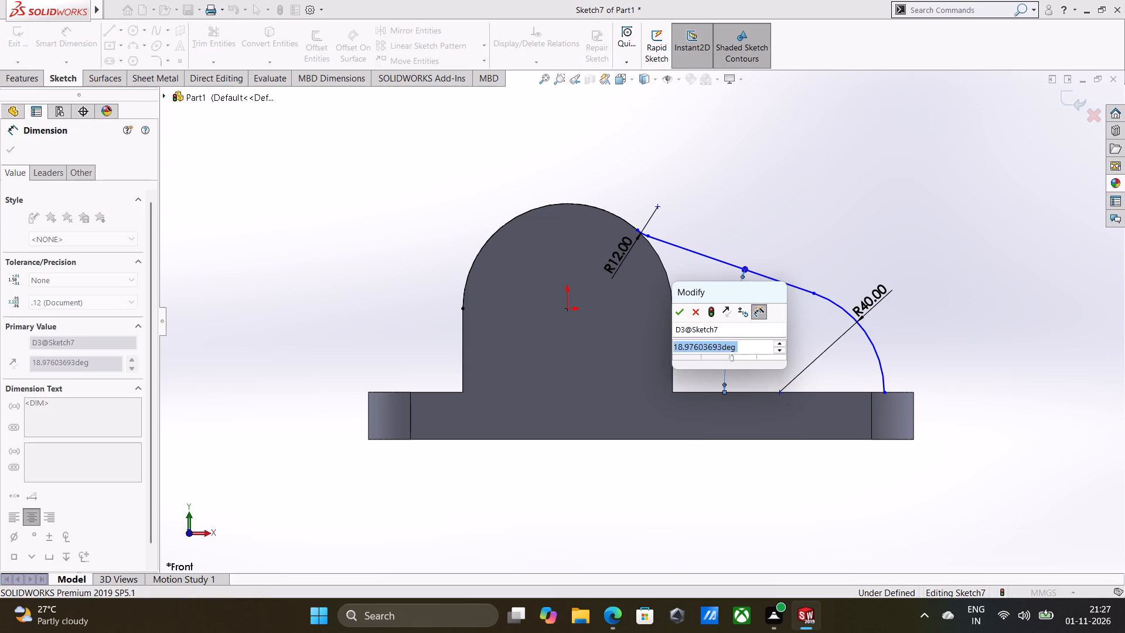
{"action": "key", "text": "1"}
{"action": "key", "text": "8"}
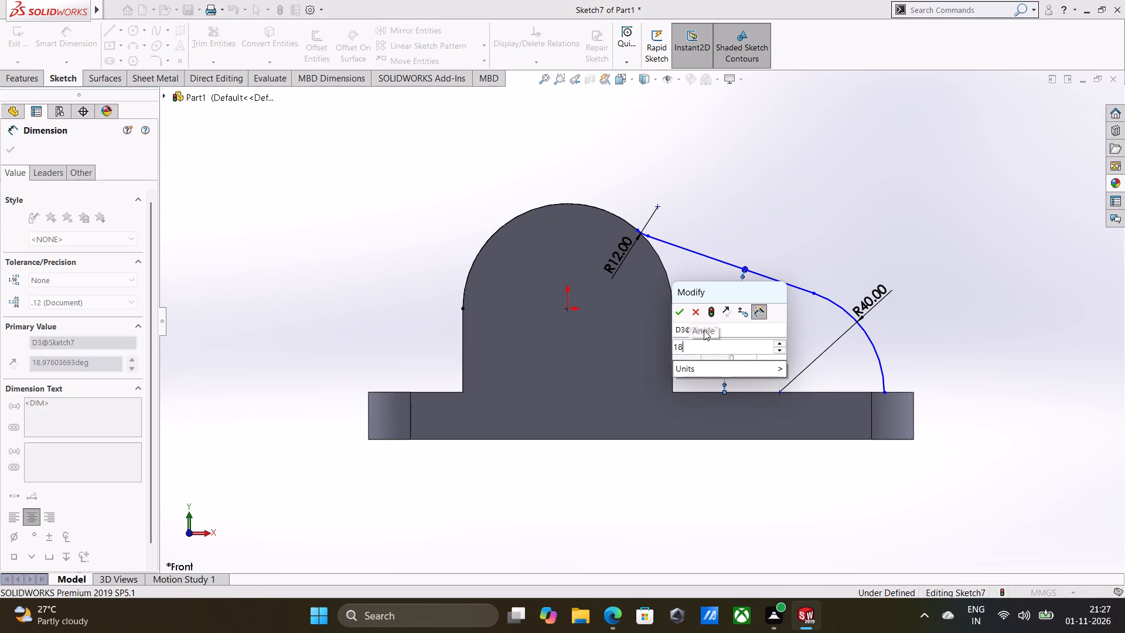
{"action": "key", "text": "Return"}
{"action": "left_click", "coordinate": [796, 219]}
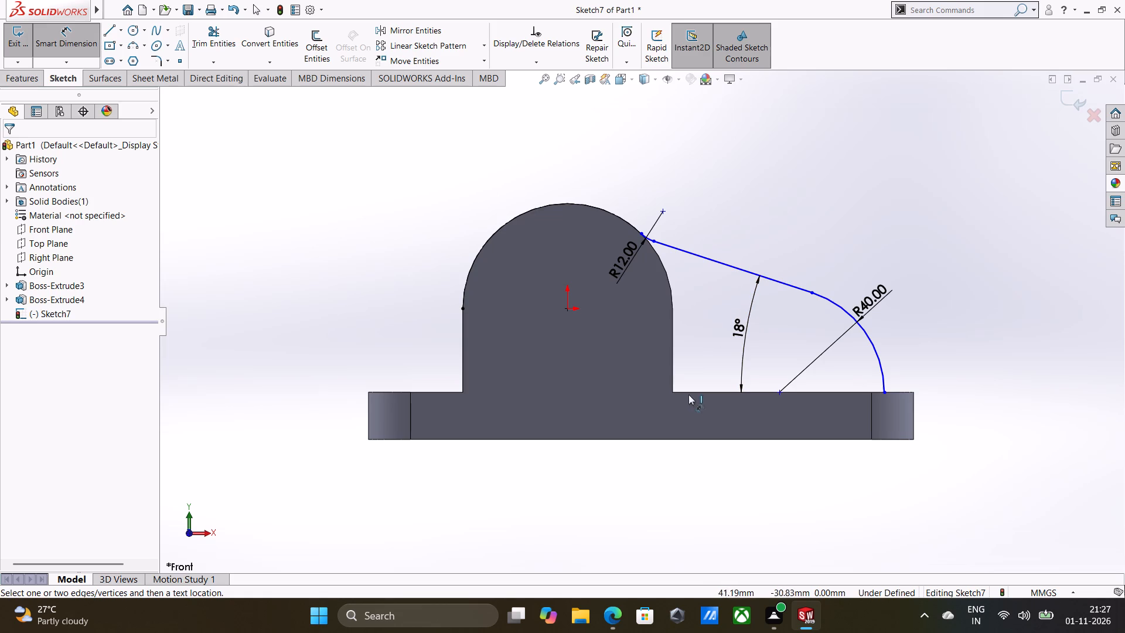
Dimension the horizontal distance from the origin to the R40 side arc's centre as 60 mm.
{"action": "left_click", "coordinate": [782, 393]}
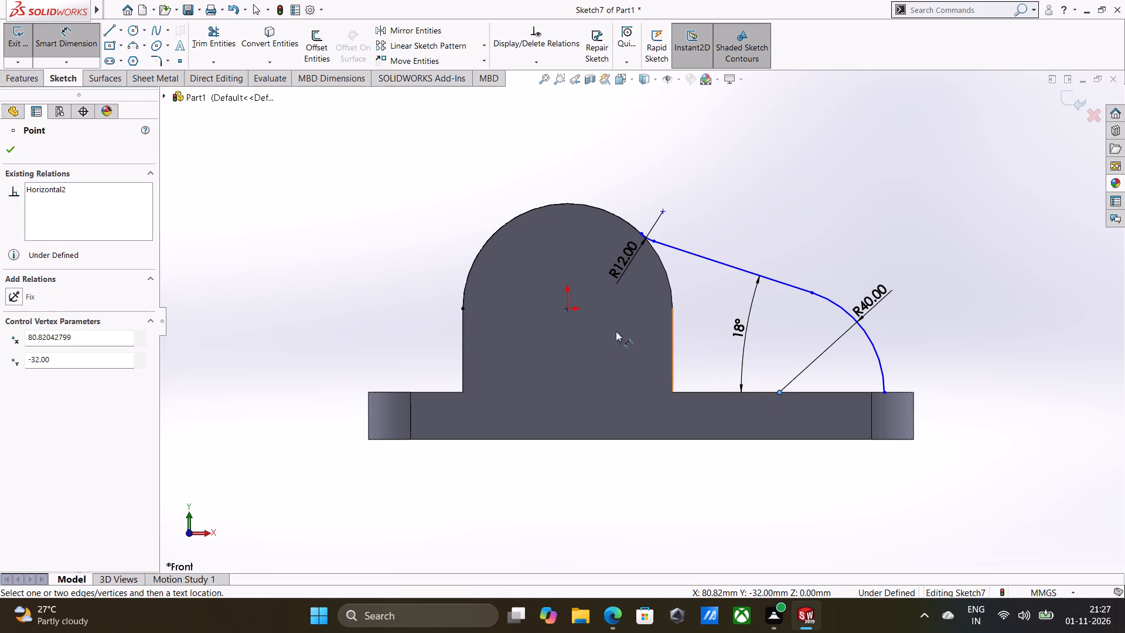
{"action": "left_click", "coordinate": [568, 308]}
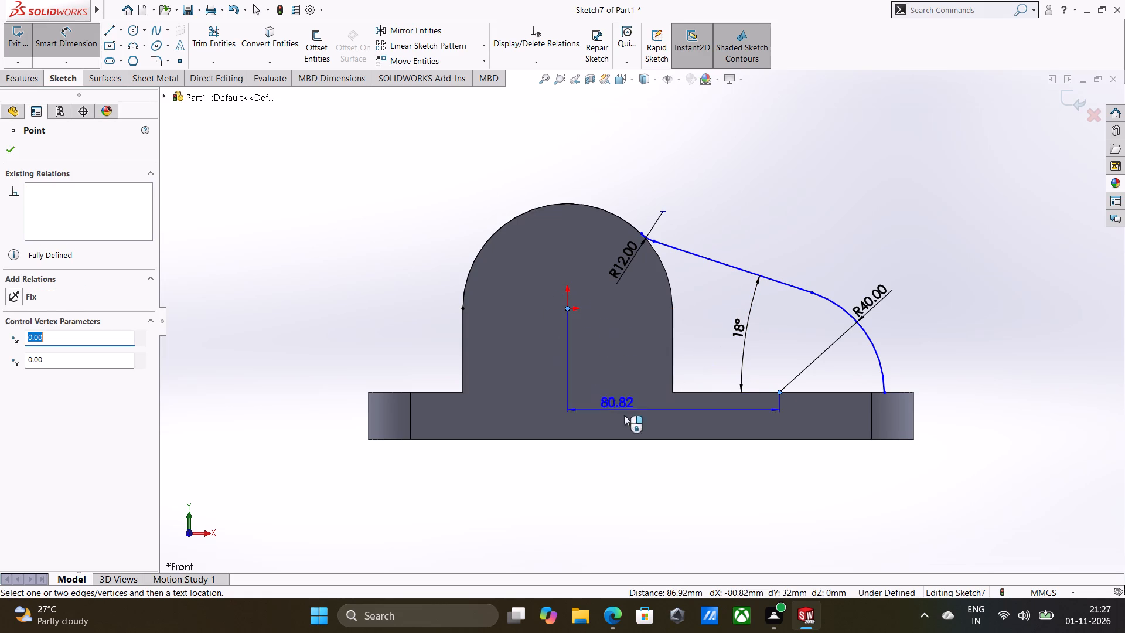
{"action": "left_click", "coordinate": [659, 472]}
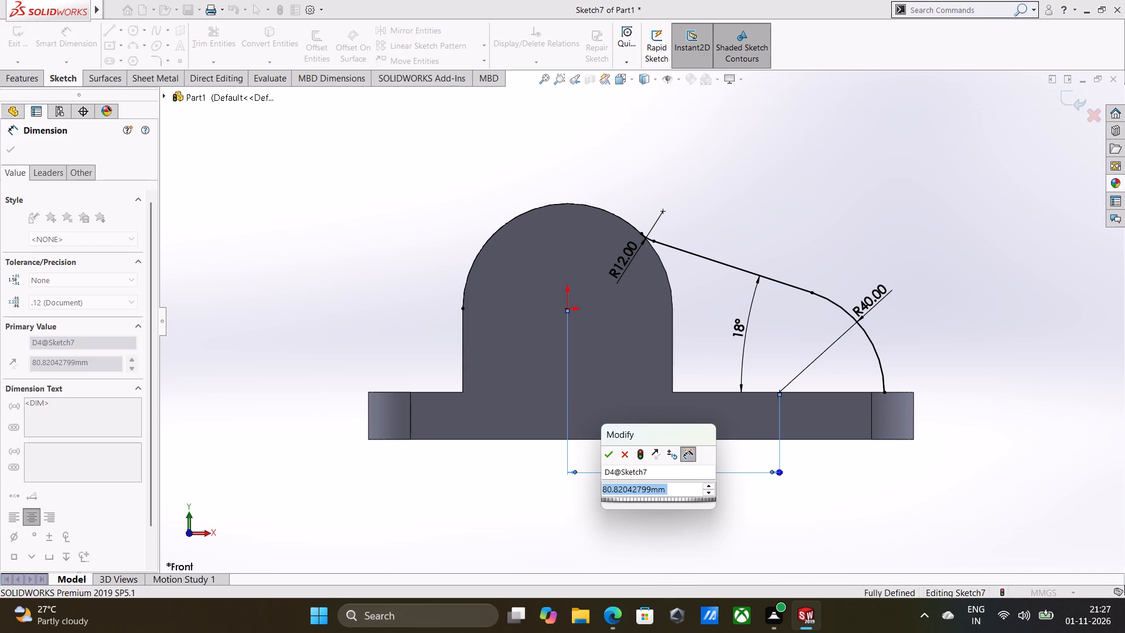
{"action": "key", "text": "6"}
{"action": "key", "text": "0"}
{"action": "key", "text": "Return"}
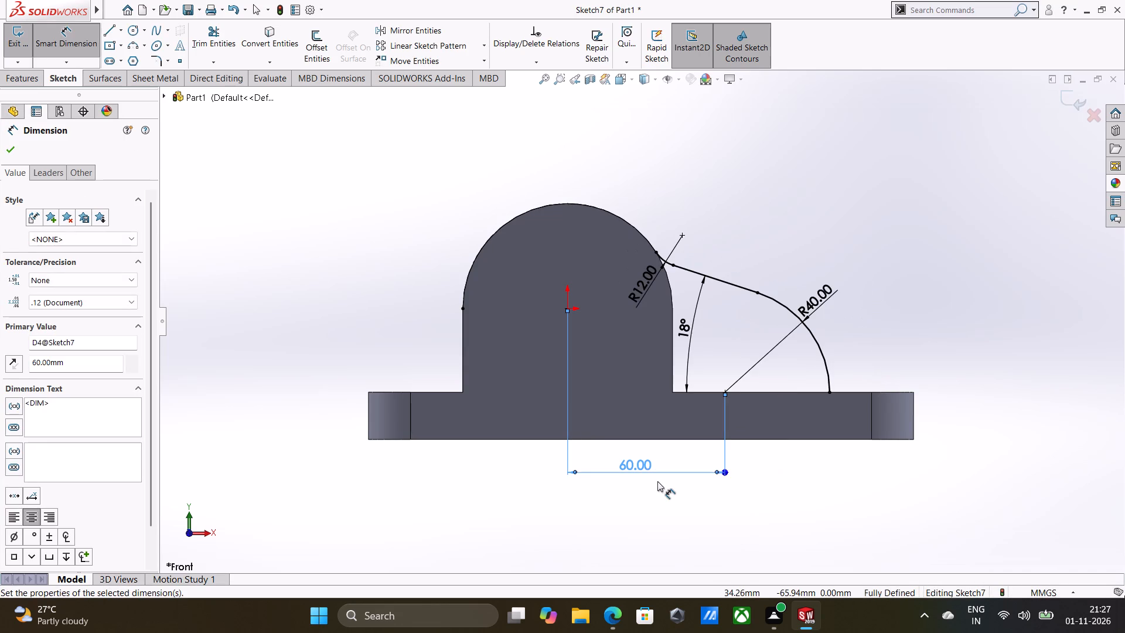
{"action": "left_click", "coordinate": [910, 268]}
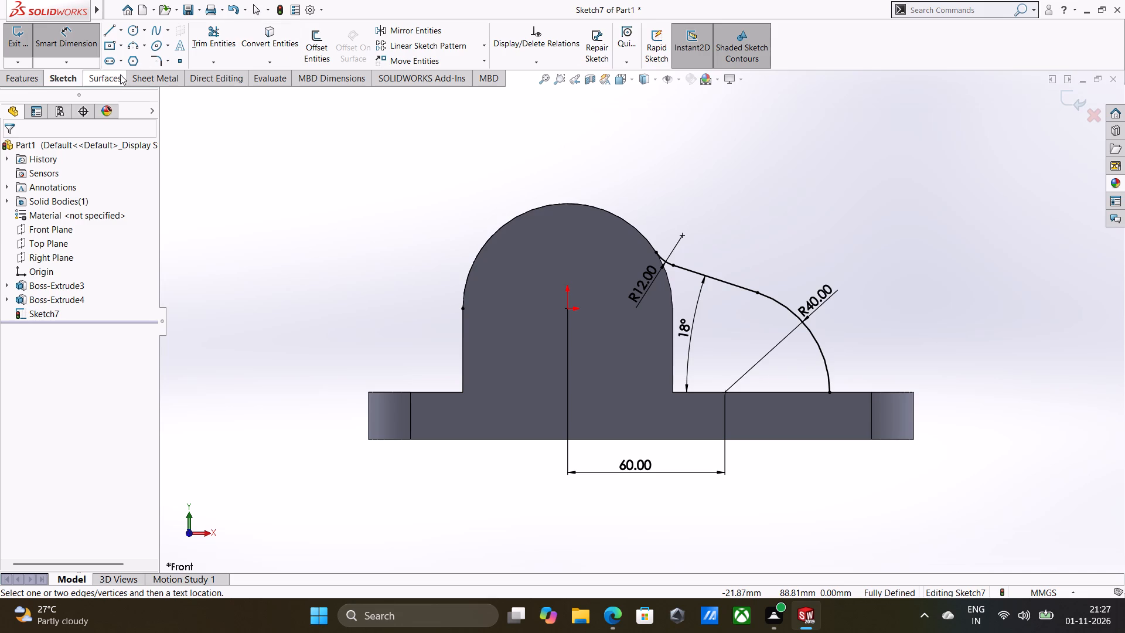
Create a 60 mm thick rib from the sloped side profile, with the thickness applied to both sides of the sketch.
{"action": "left_click", "coordinate": [26, 83]}
{"action": "left_click", "coordinate": [484, 37]}
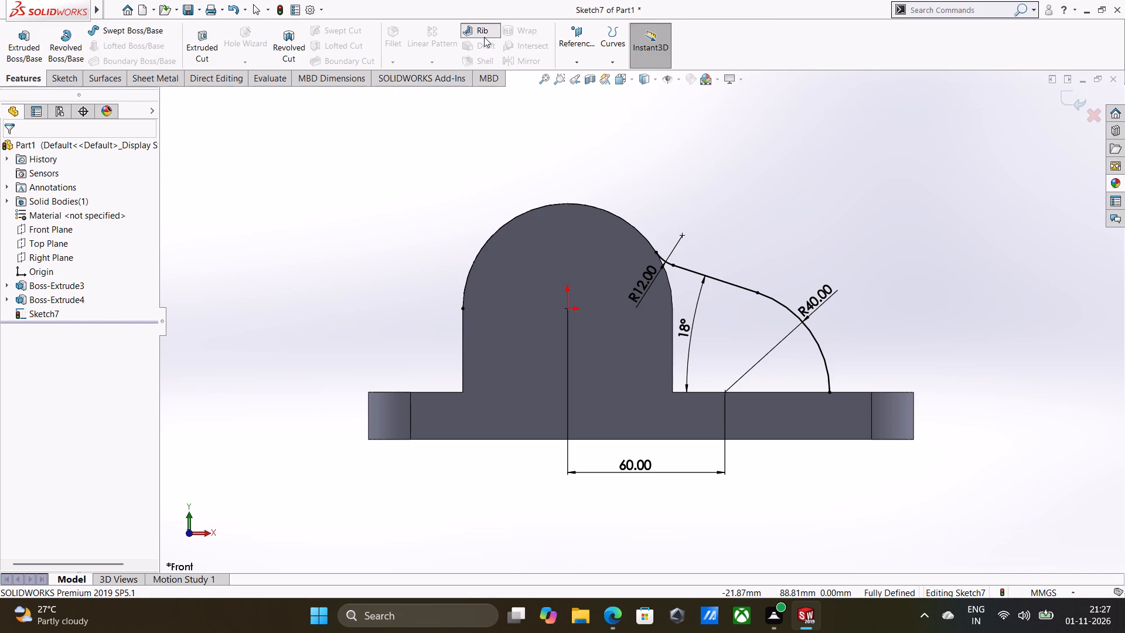
{"action": "left_click", "coordinate": [826, 323]}
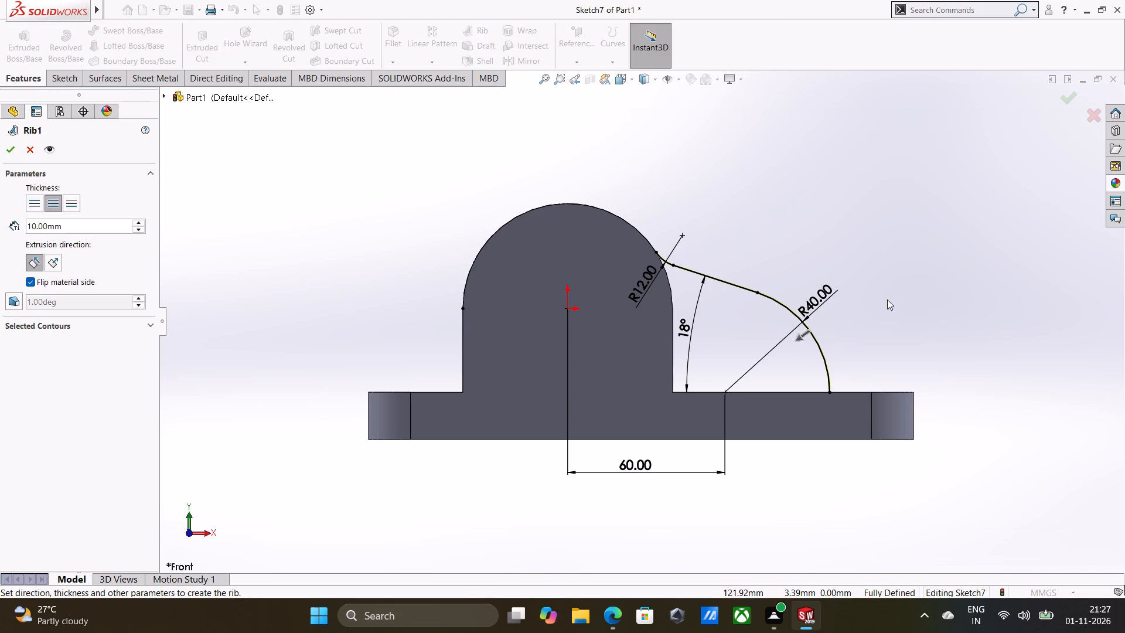
{"action": "middle_click_drag", "start_coordinate": [886, 304], "coordinate": [847, 360]}
{"action": "middle_click", "coordinate": [847, 360]}
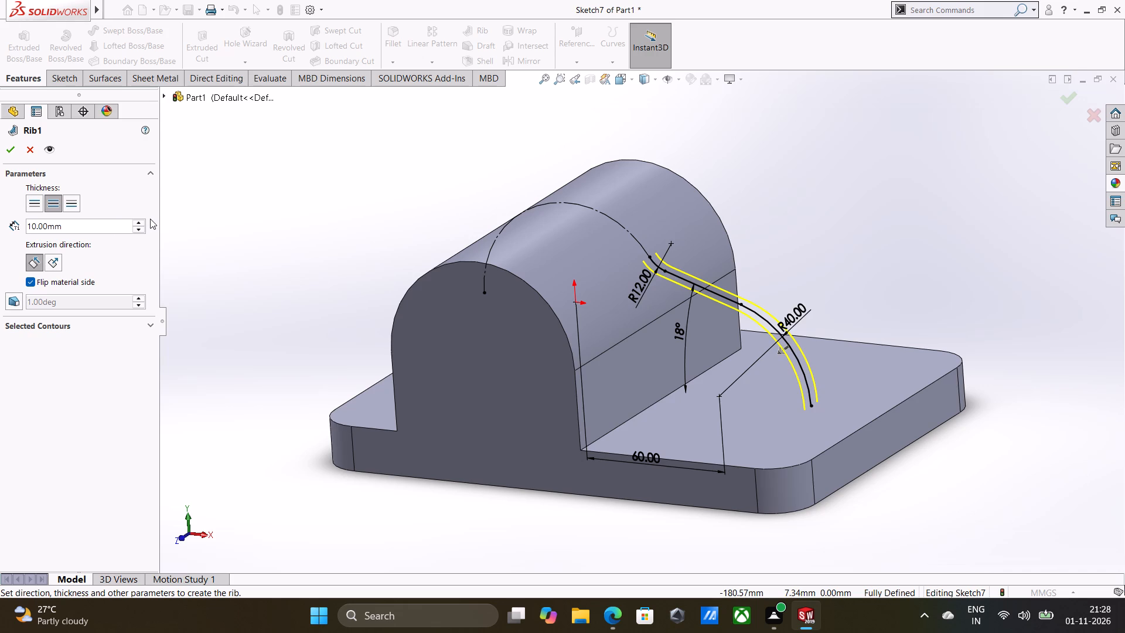
{"action": "double_click", "coordinate": [114, 223]}
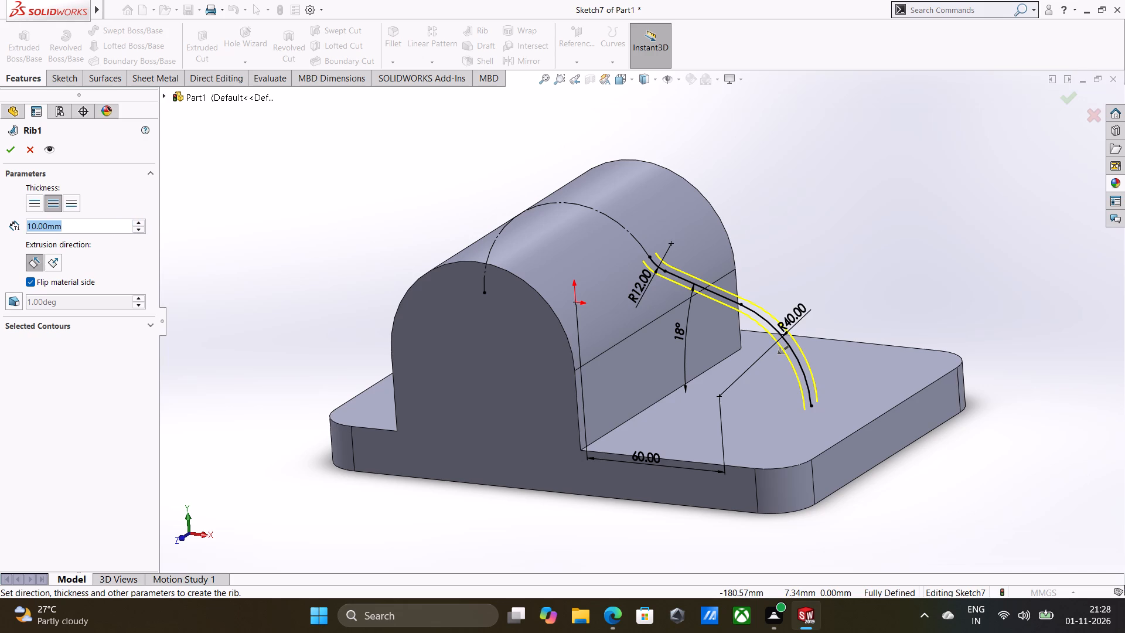
{"action": "key", "text": "6"}
{"action": "key", "text": "0"}
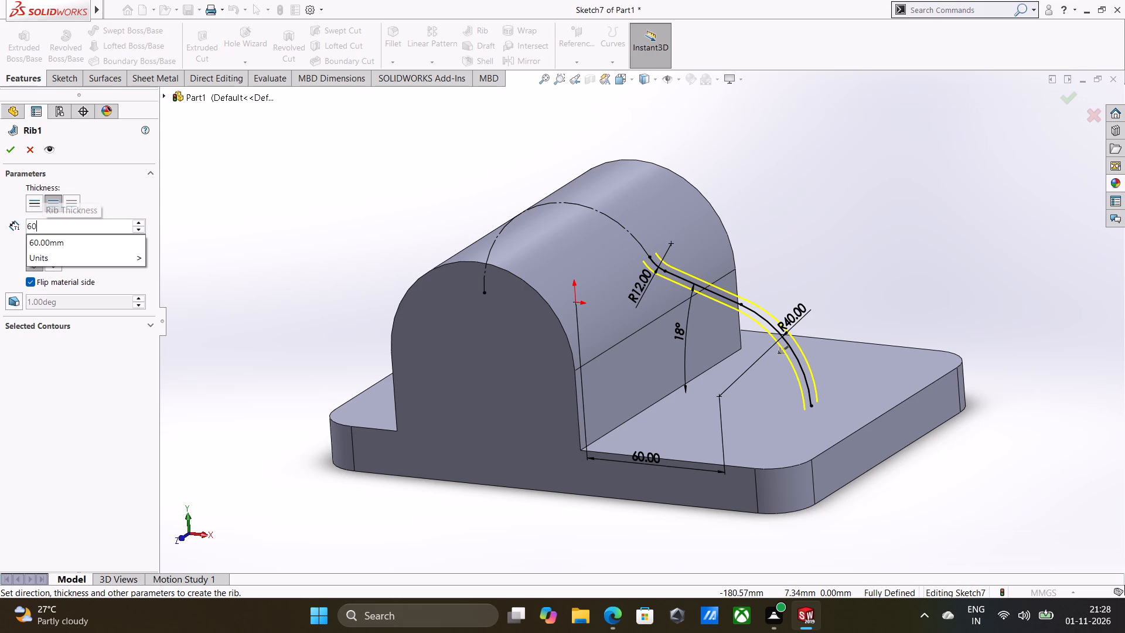
{"action": "key", "text": "Return"}
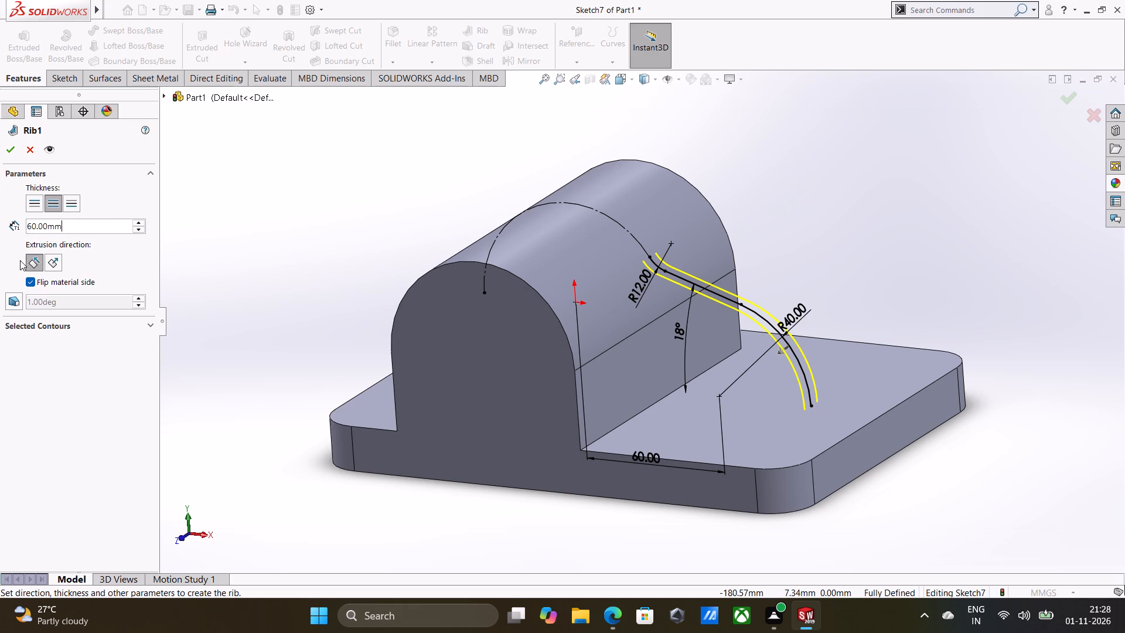
{"action": "left_click", "coordinate": [5, 156]}
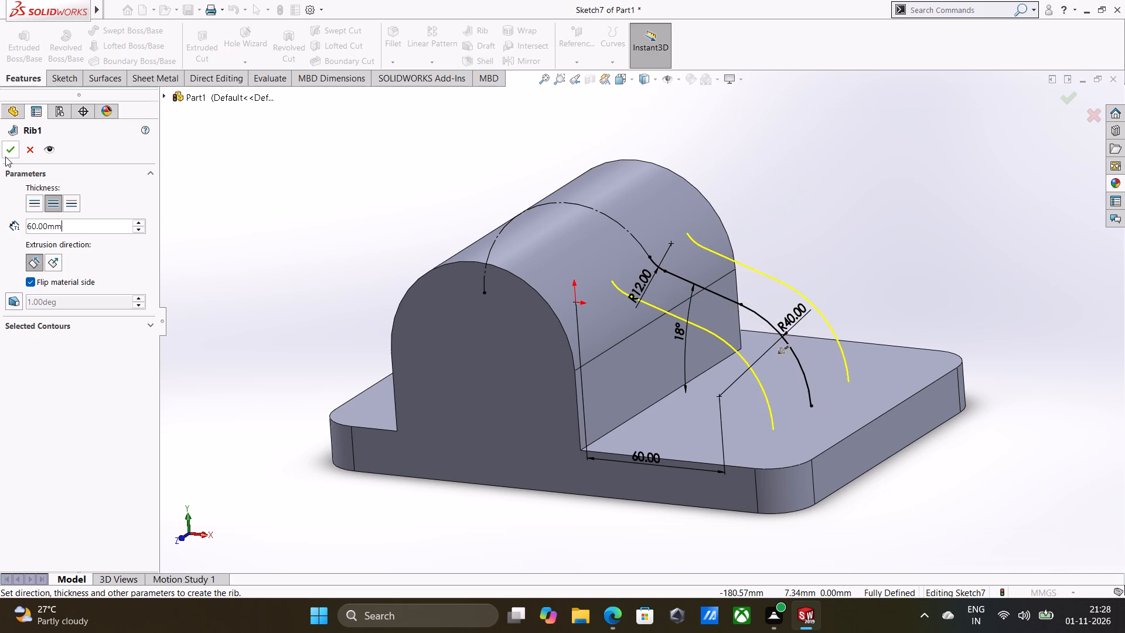
{"action": "left_click", "coordinate": [439, 213]}
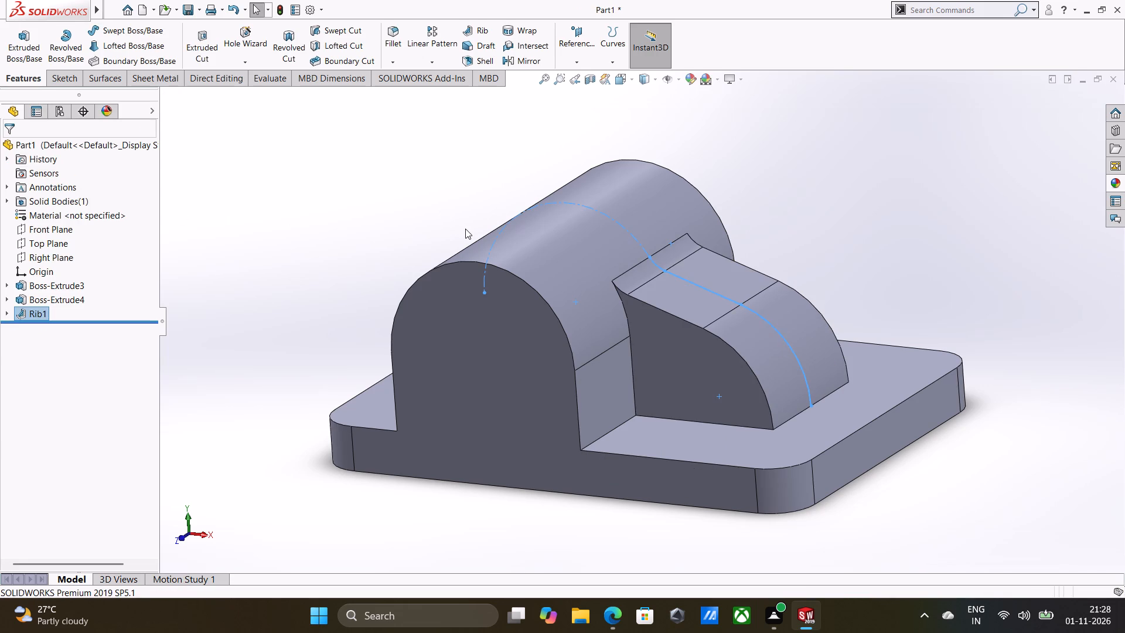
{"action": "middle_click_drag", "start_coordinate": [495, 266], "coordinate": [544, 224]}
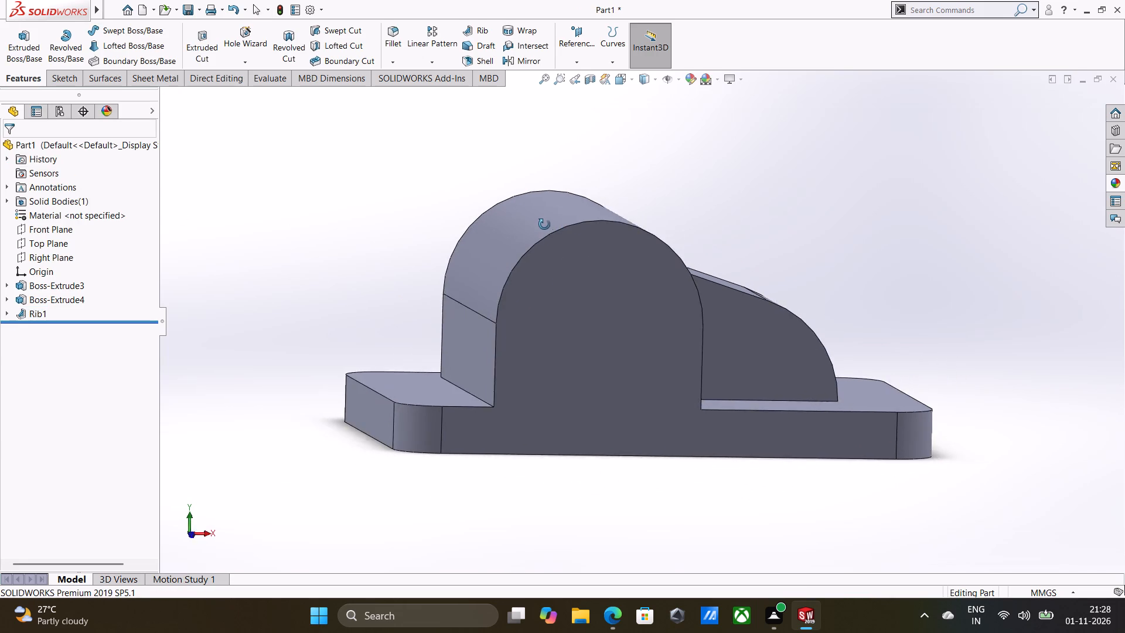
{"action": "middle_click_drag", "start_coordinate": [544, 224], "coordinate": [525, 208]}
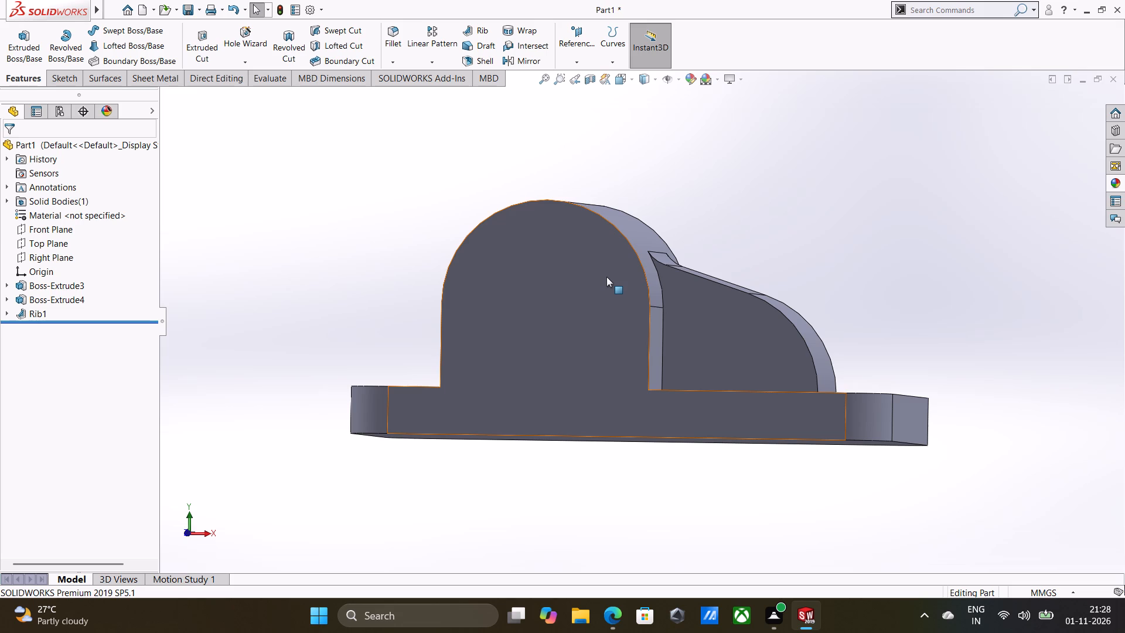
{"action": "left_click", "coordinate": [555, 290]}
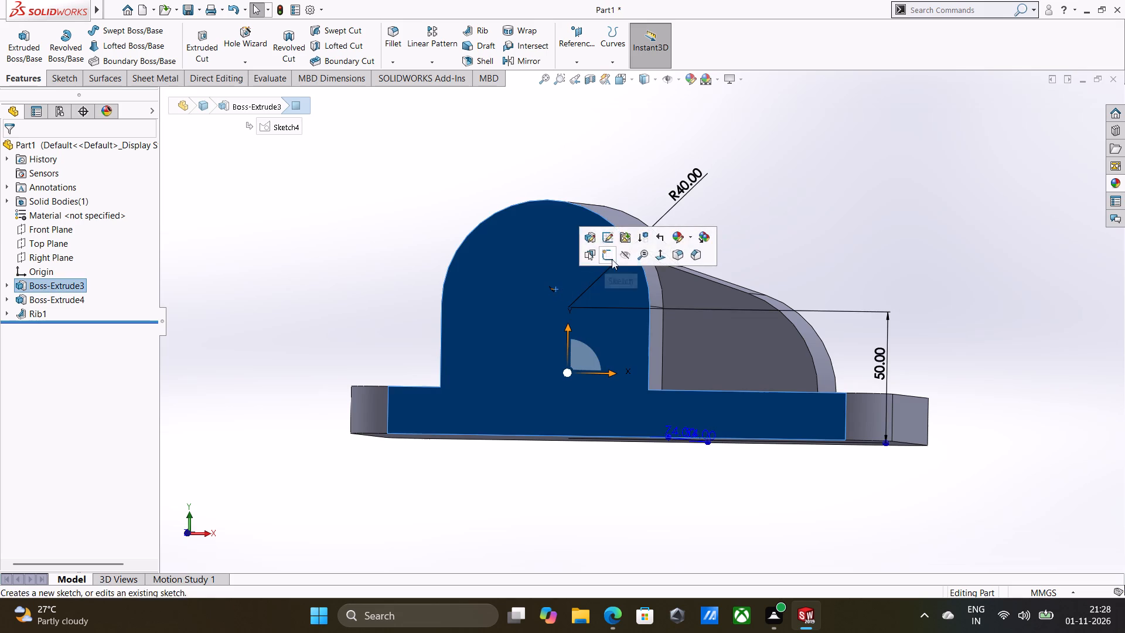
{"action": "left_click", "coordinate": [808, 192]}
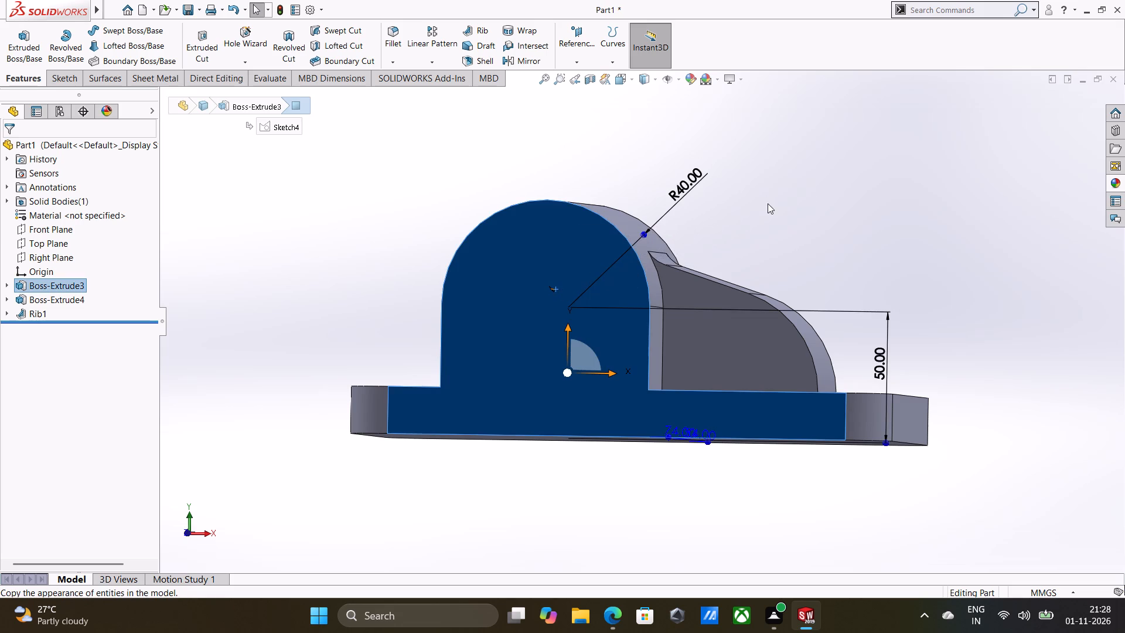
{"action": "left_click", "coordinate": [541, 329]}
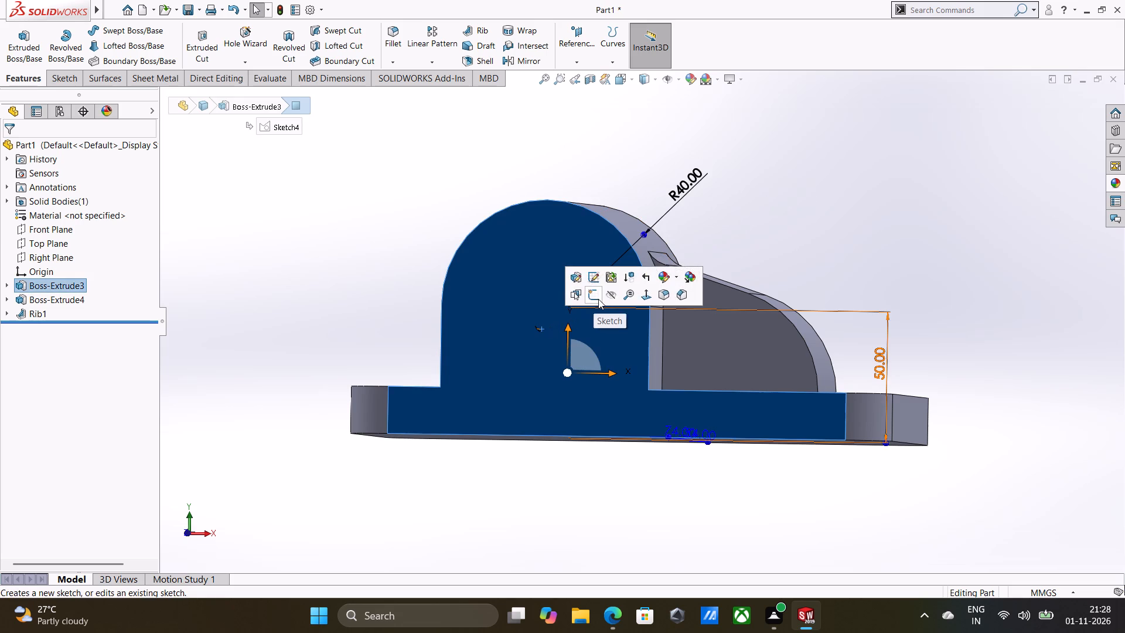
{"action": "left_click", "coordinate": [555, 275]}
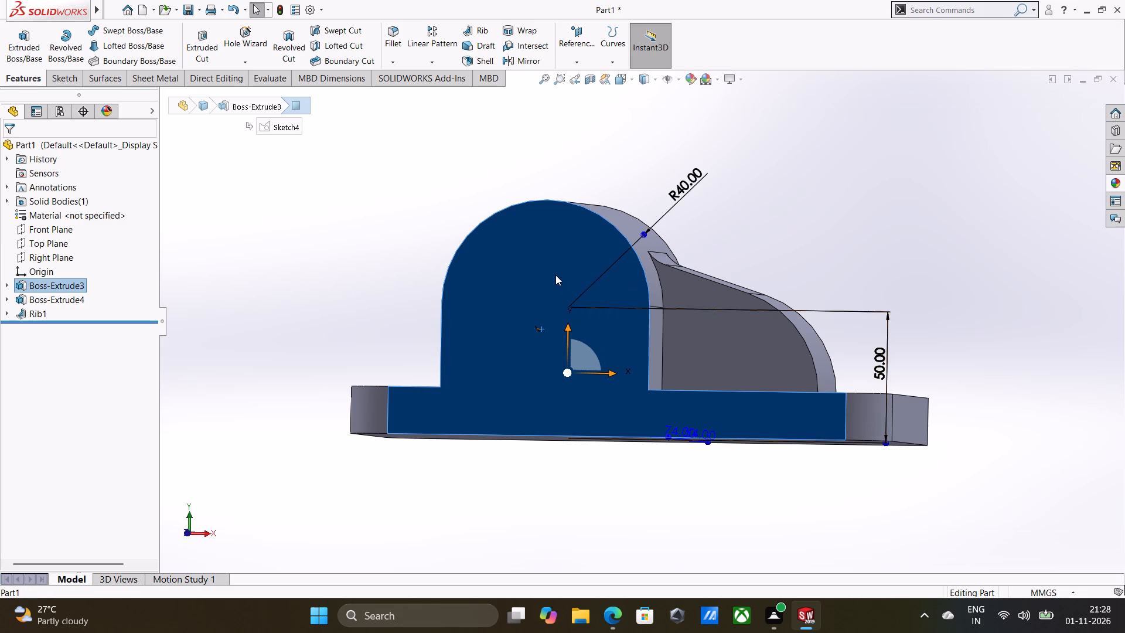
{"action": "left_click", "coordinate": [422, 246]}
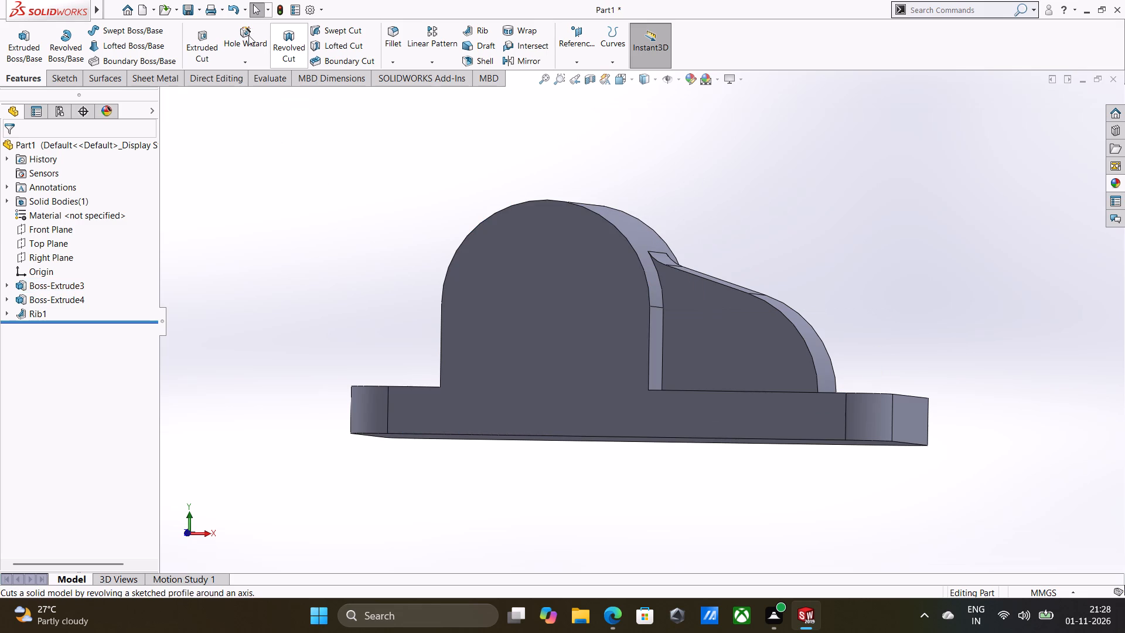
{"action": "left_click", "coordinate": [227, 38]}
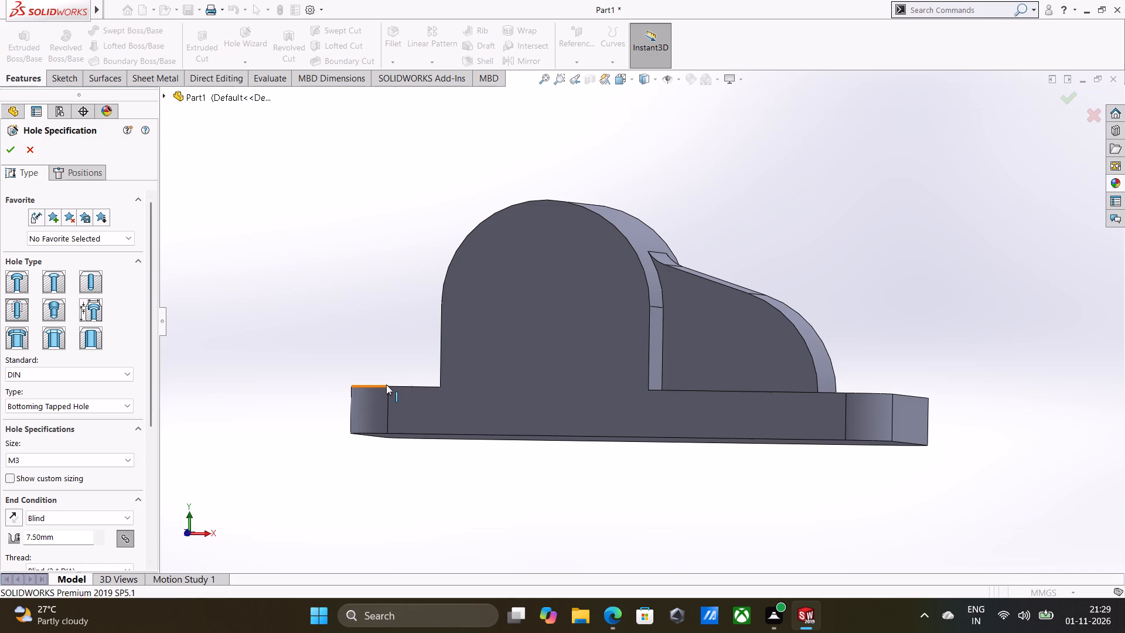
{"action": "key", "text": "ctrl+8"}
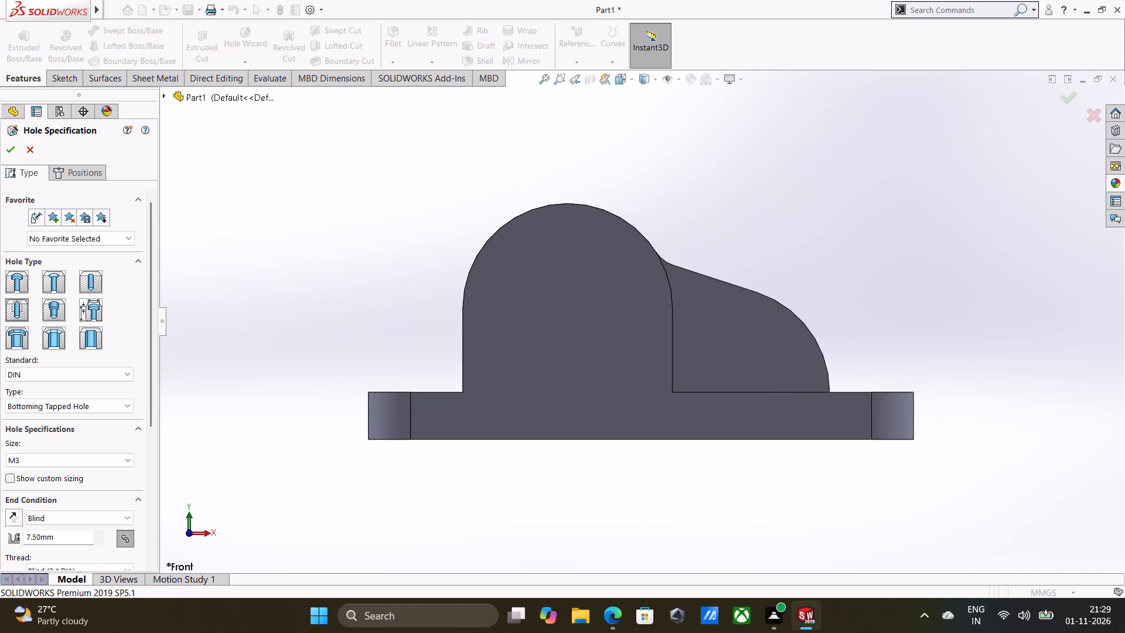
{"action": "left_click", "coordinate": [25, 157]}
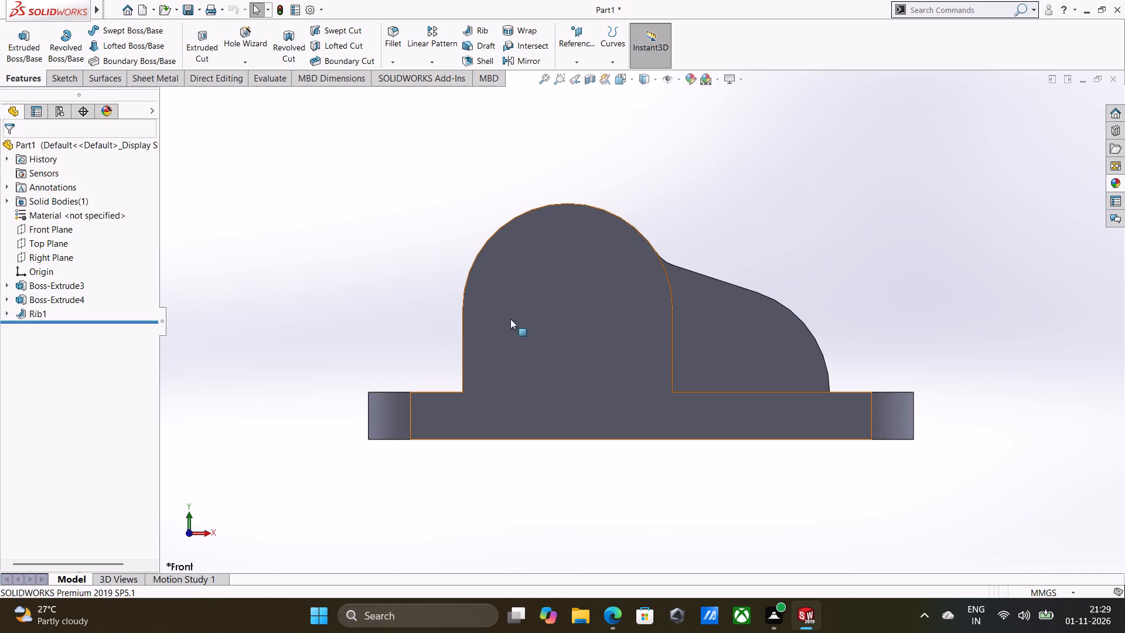
Start a sketch on the arched body's front face and draw a slanted construction midpoint line centred on the origin, extending about 50 mm each way.
{"action": "left_click", "coordinate": [527, 282]}
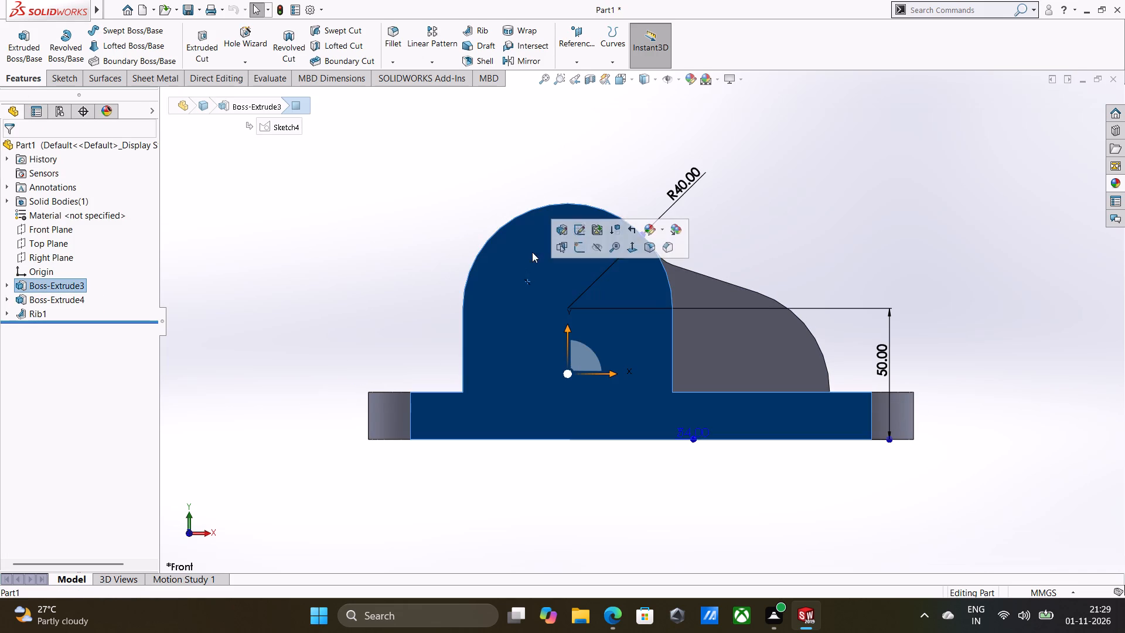
{"action": "left_click", "coordinate": [577, 247]}
{"action": "left_click_drag", "start_coordinate": [834, 237], "coordinate": [809, 243]}
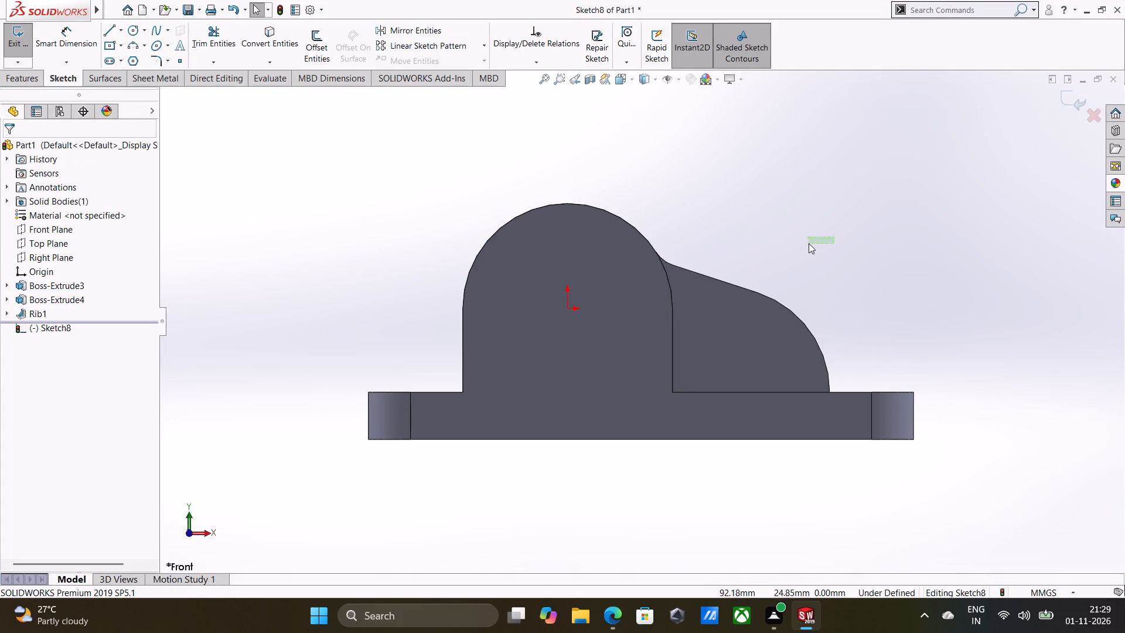
{"action": "right_click_drag", "start_coordinate": [819, 237], "coordinate": [722, 237]}
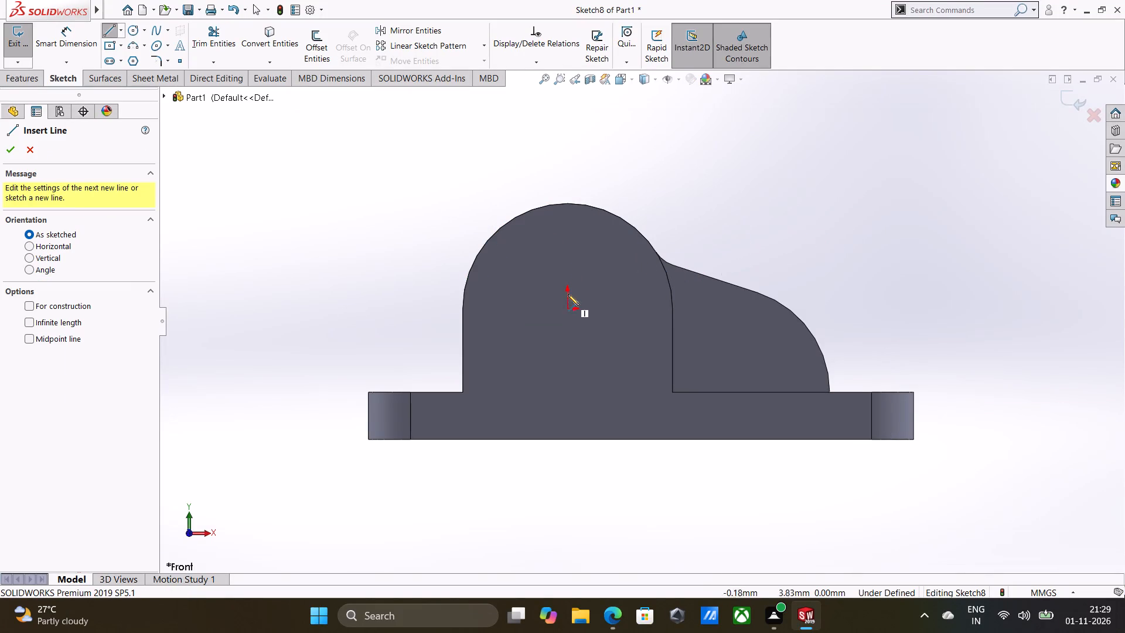
{"action": "left_click", "coordinate": [29, 338]}
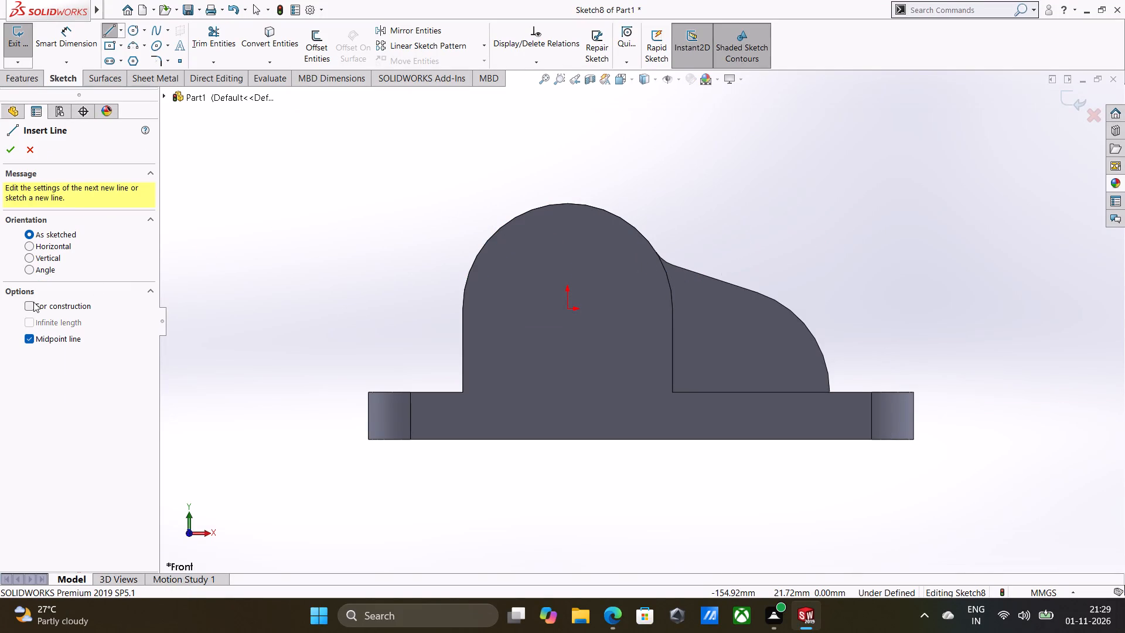
{"action": "left_click", "coordinate": [33, 301]}
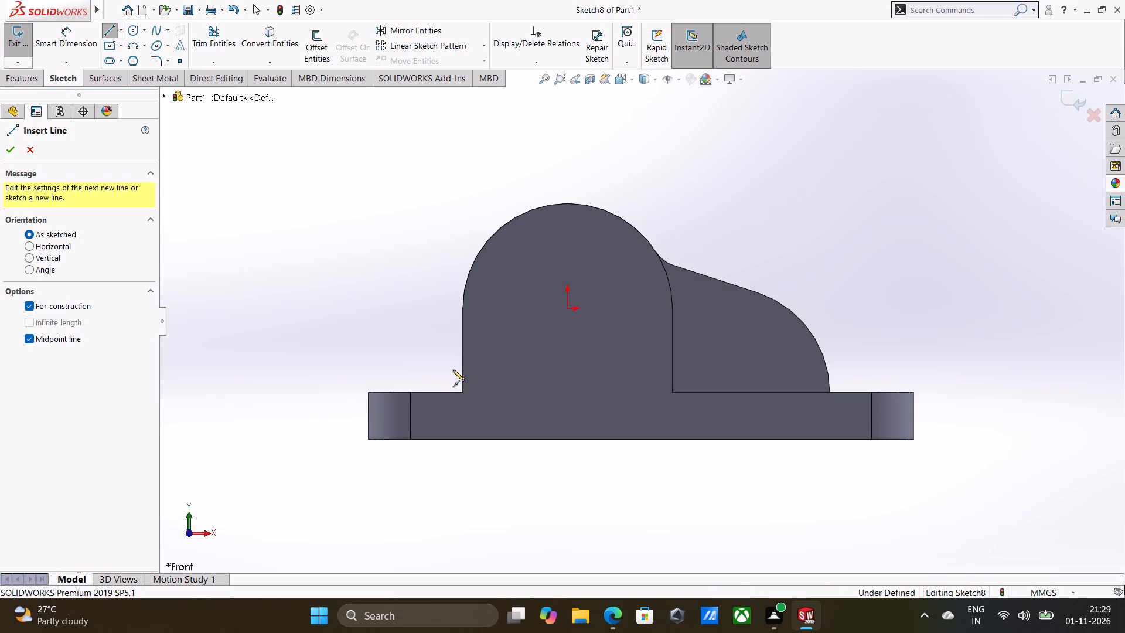
{"action": "left_click", "coordinate": [569, 306]}
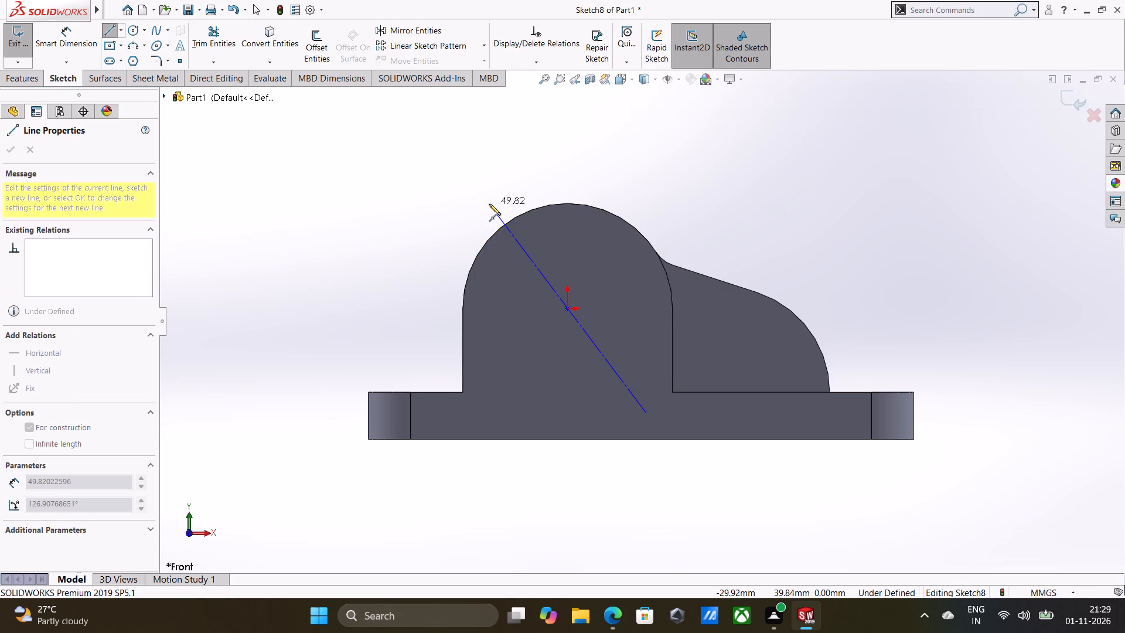
{"action": "left_click", "coordinate": [488, 204]}
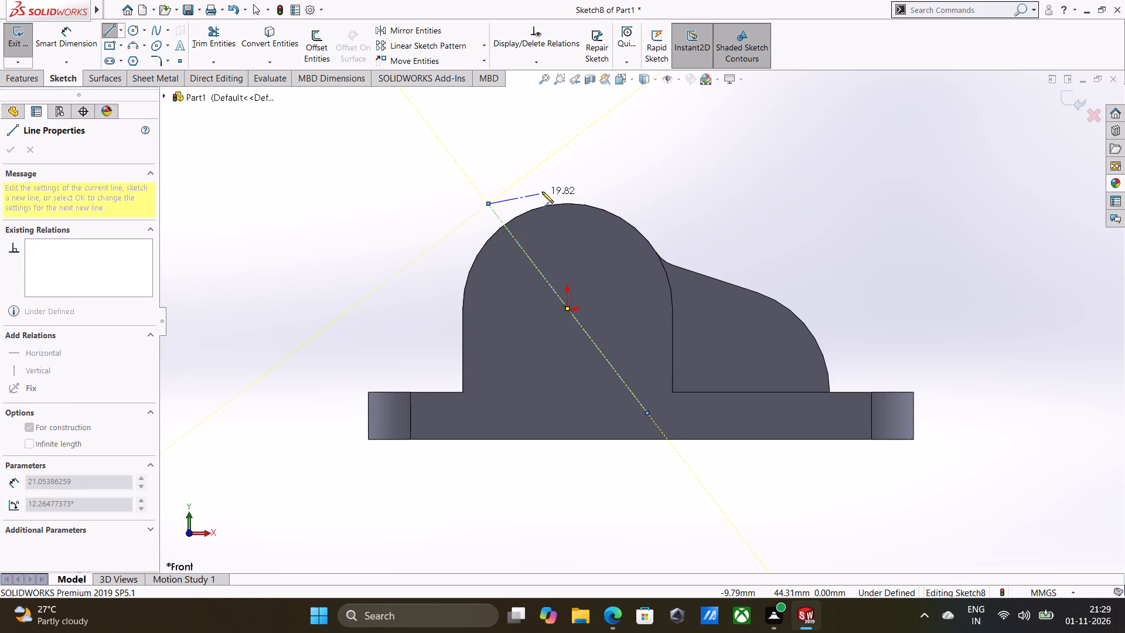
{"action": "right_click", "coordinate": [542, 192]}
{"action": "left_click", "coordinate": [552, 201]}
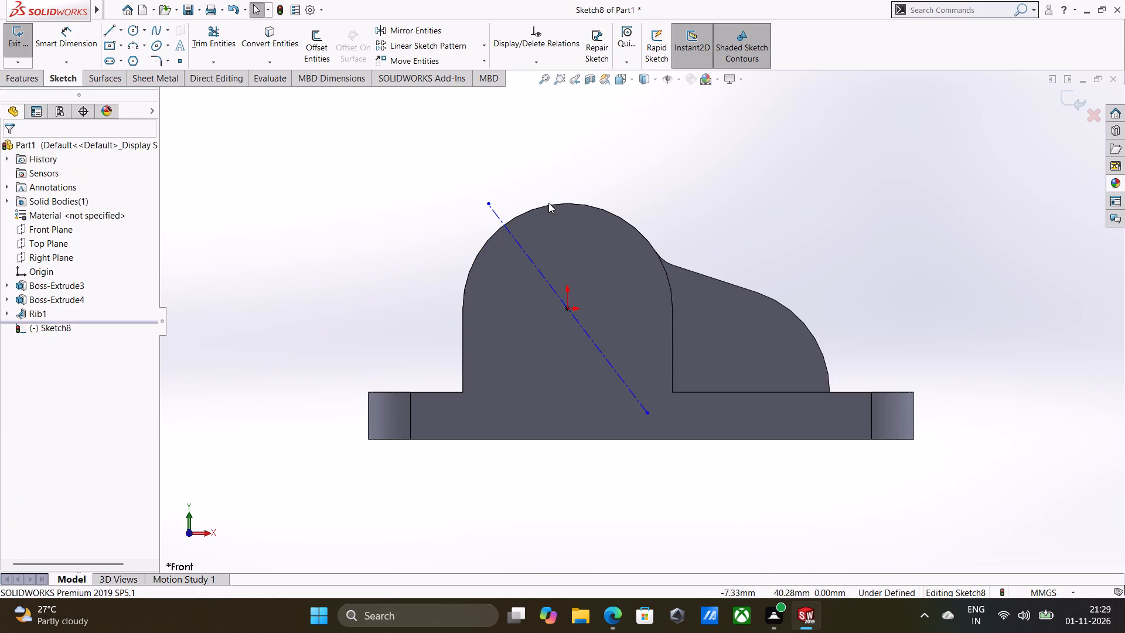
Sketch circles centred on the construction line's endpoints, with radii of about 17 mm at the upper end and 11 mm at the lower end.
{"action": "right_click_drag", "start_coordinate": [248, 219], "coordinate": [417, 219]}
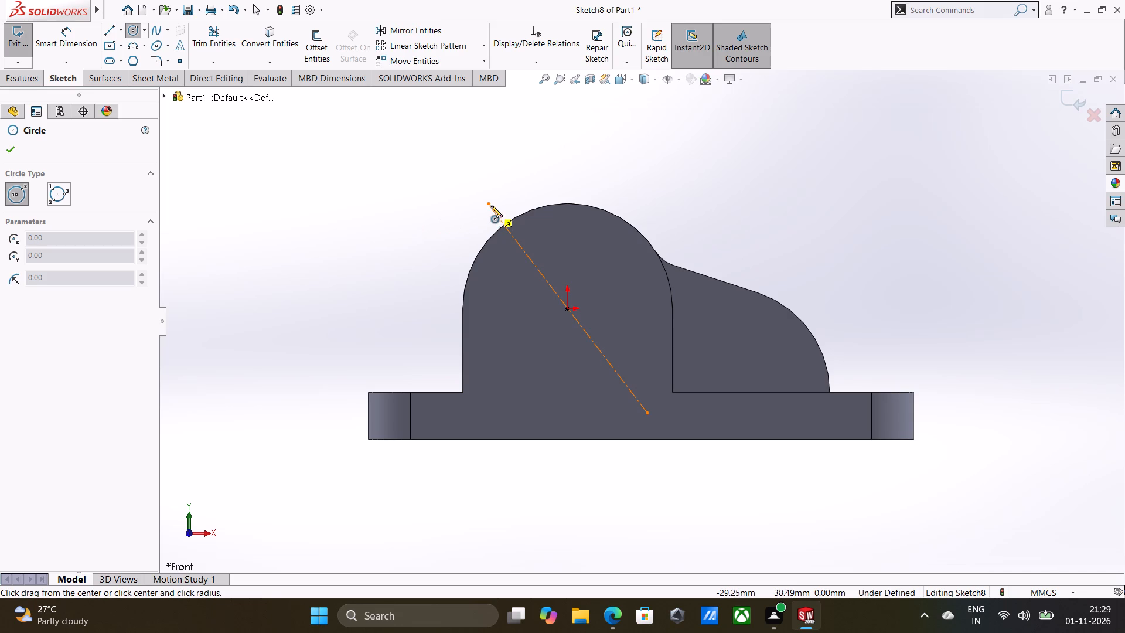
{"action": "left_click", "coordinate": [491, 205]}
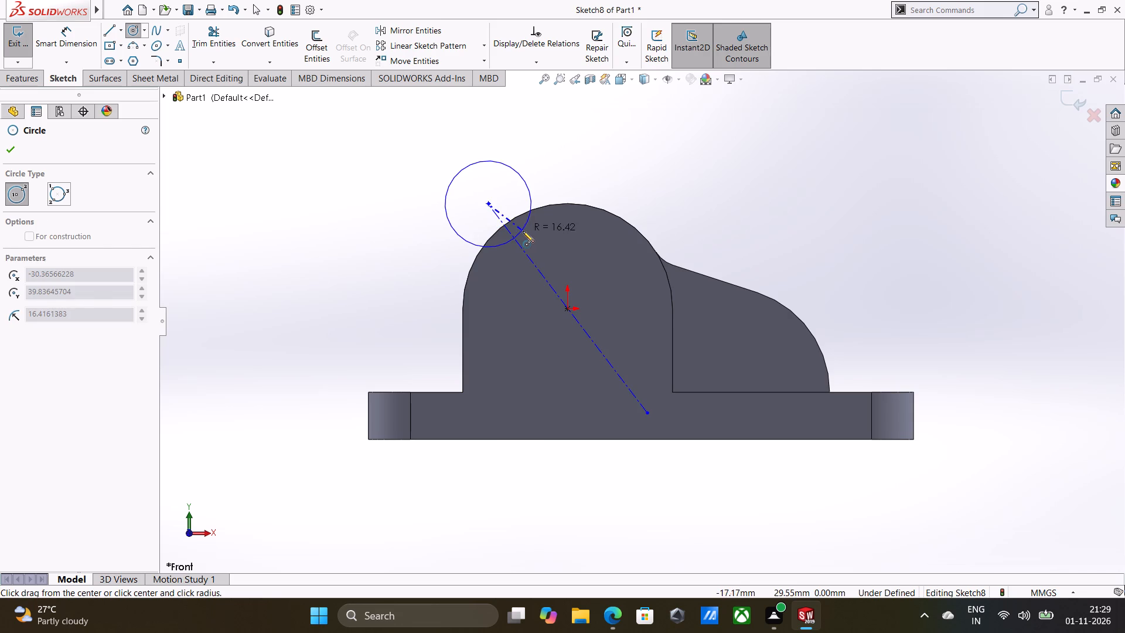
{"action": "left_click", "coordinate": [523, 231]}
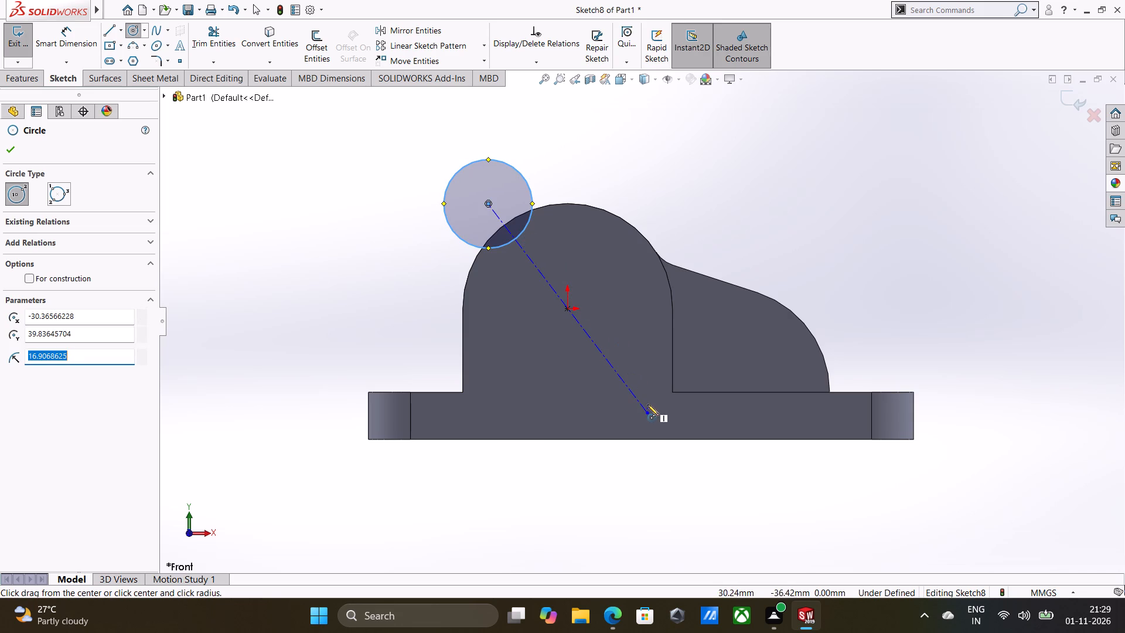
{"action": "left_click", "coordinate": [649, 411]}
{"action": "left_click", "coordinate": [674, 426]}
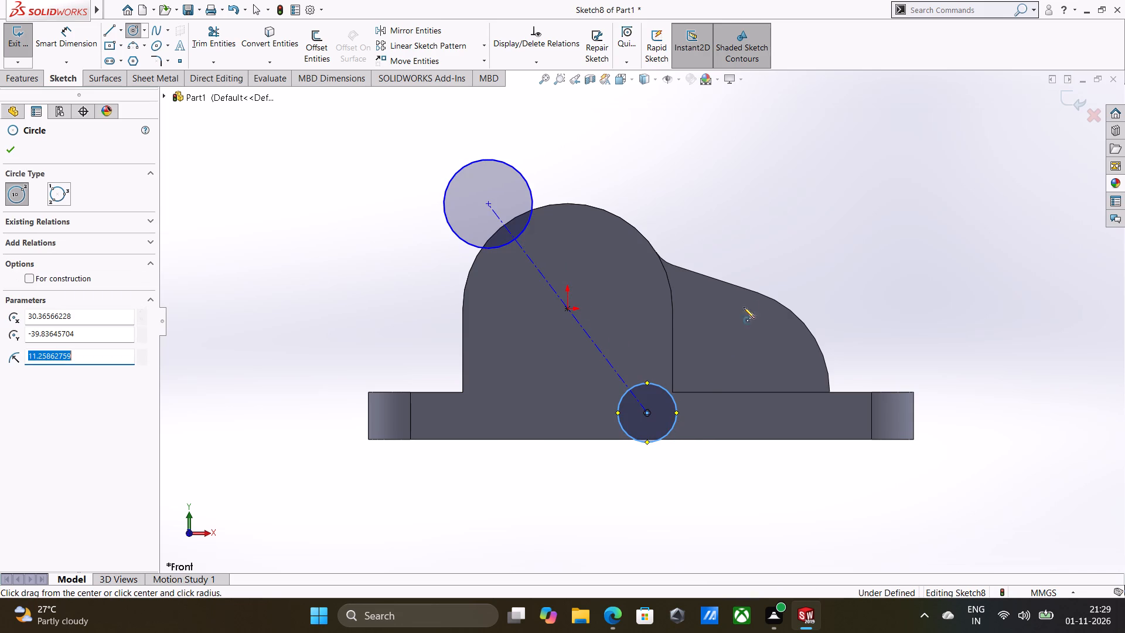
Make the two circles at the ends of the construction line equal in size.
{"action": "right_click", "coordinate": [754, 237]}
{"action": "left_click", "coordinate": [772, 249]}
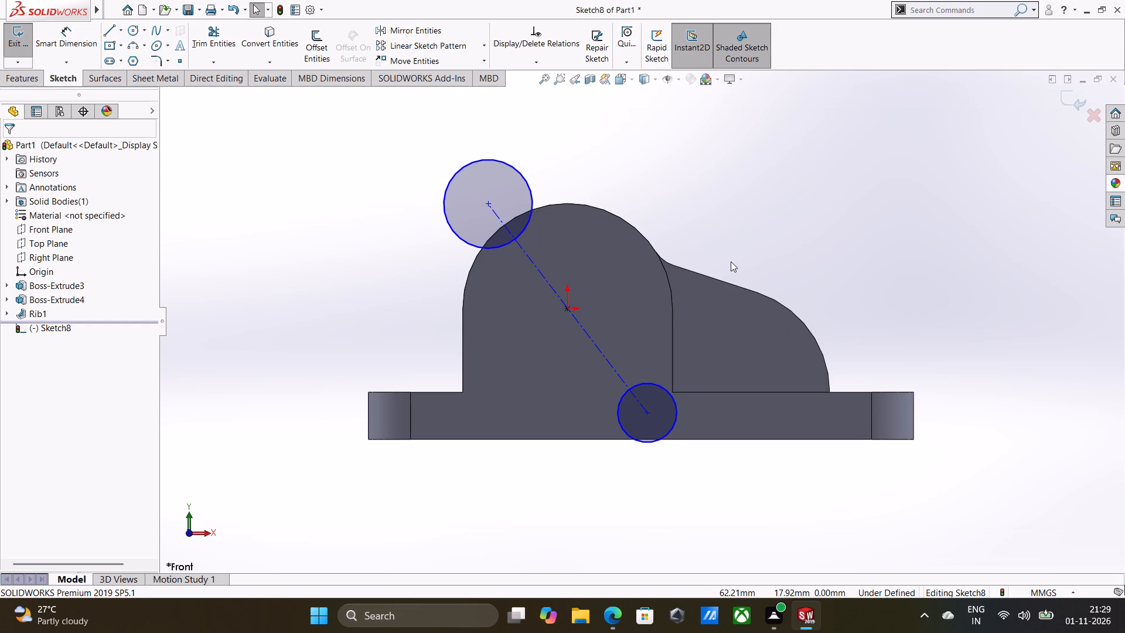
{"action": "right_click_drag", "start_coordinate": [732, 261], "coordinate": [732, 249]}
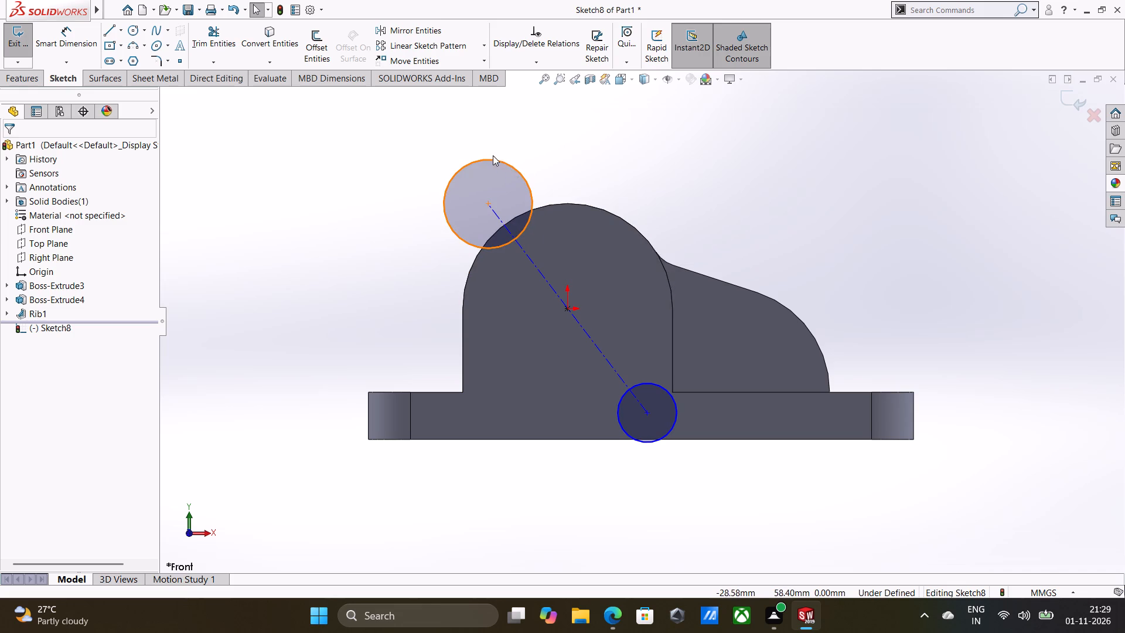
{"action": "left_click", "coordinate": [505, 164], "text": "shift"}
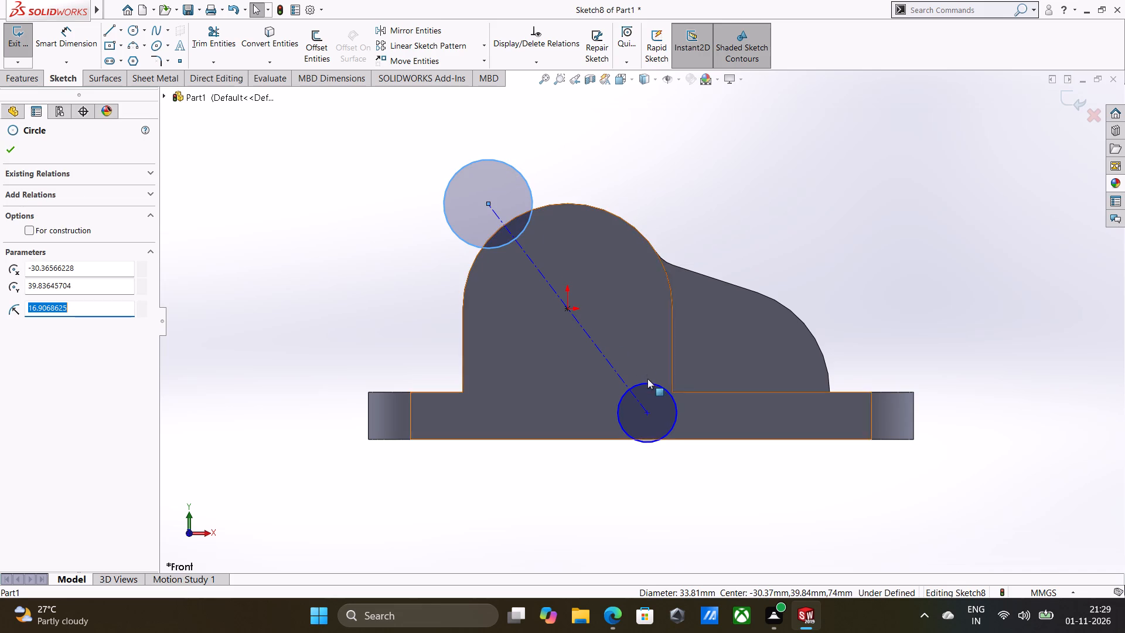
{"action": "left_click", "coordinate": [648, 380], "text": "shift"}
{"action": "left_click", "coordinate": [727, 325]}
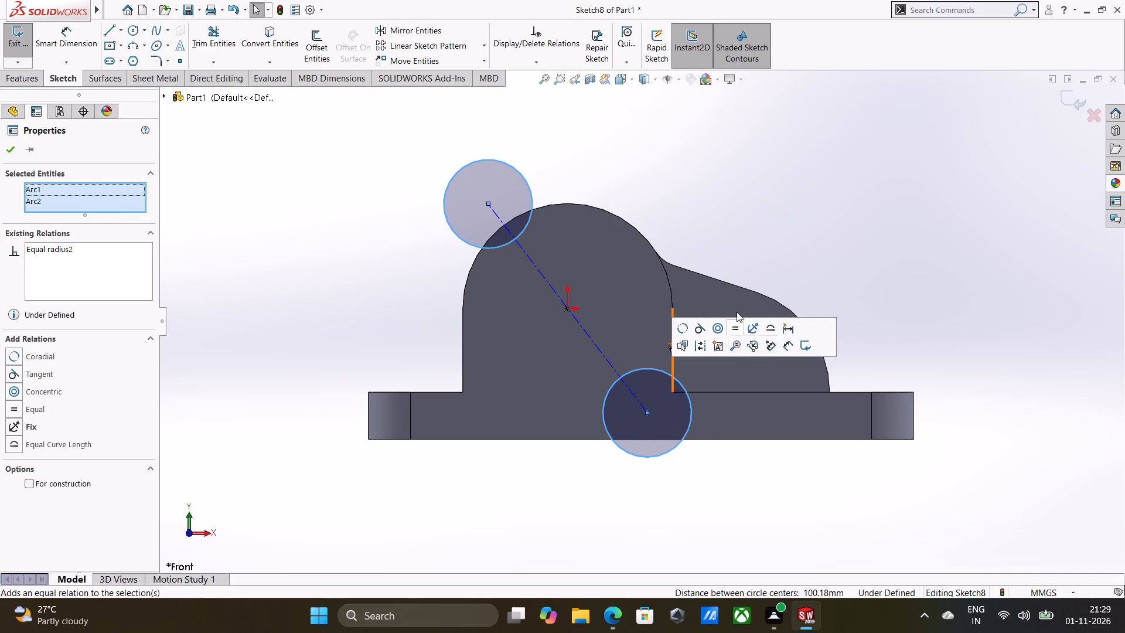
{"action": "left_click", "coordinate": [762, 230]}
Dimension the slanted construction line between the two circle centres as 80 mm.
{"action": "right_click_drag", "start_coordinate": [740, 223], "coordinate": [751, 163]}
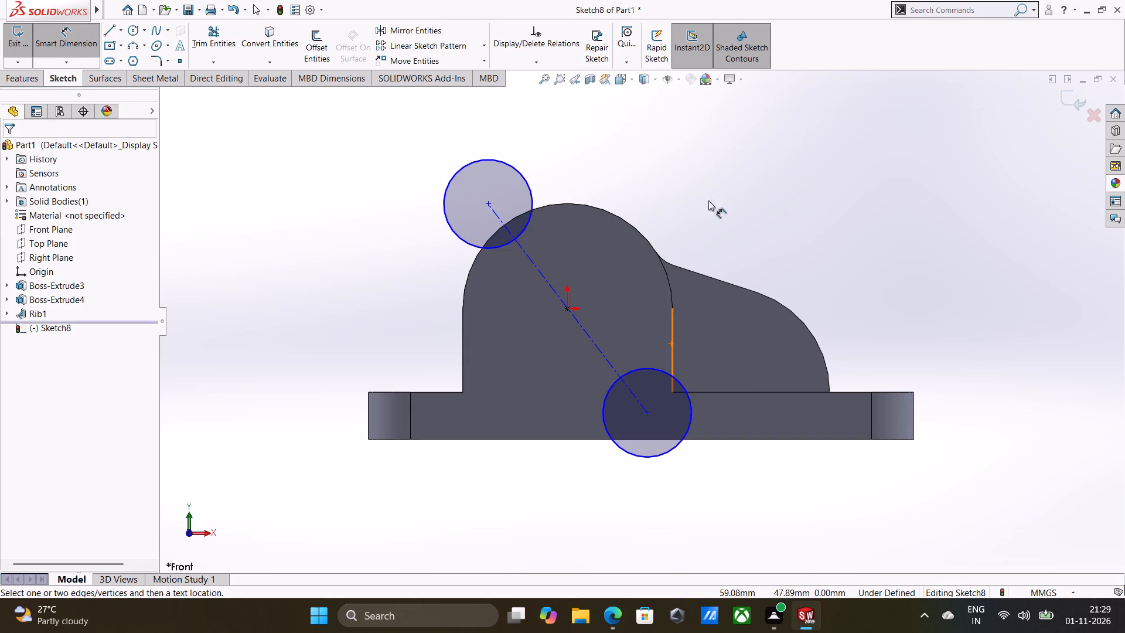
{"action": "left_click", "coordinate": [604, 355]}
{"action": "left_click", "coordinate": [629, 305]}
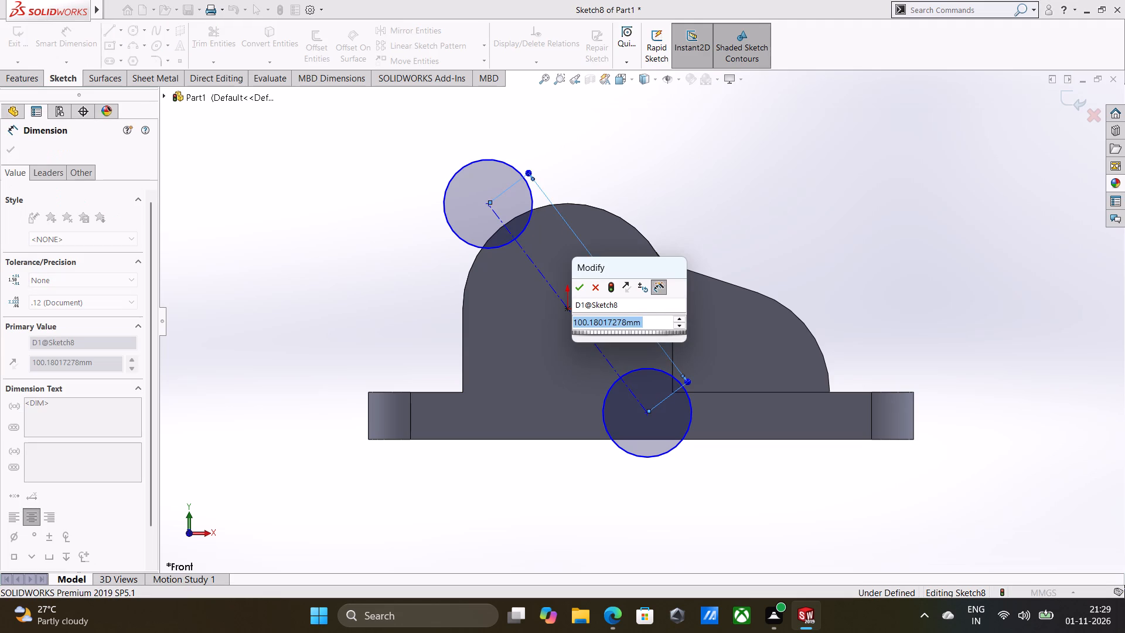
{"action": "key", "text": "8"}
{"action": "key", "text": "0"}
{"action": "key", "text": "Return"}
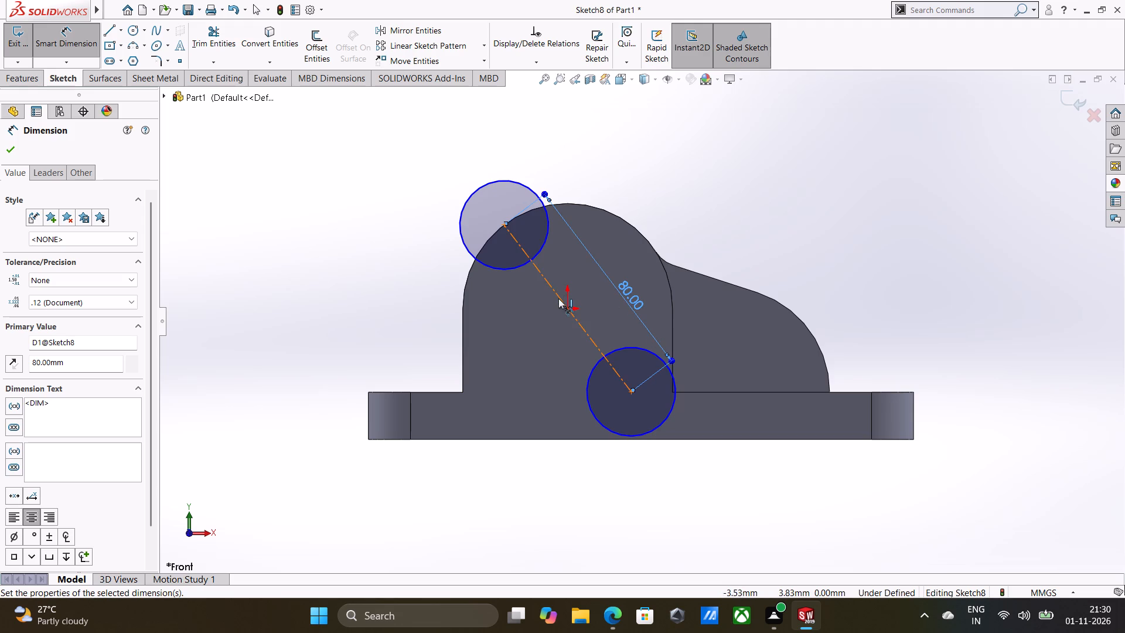
Dimension the angle between the construction line and the base plate's top edge as 50°.
{"action": "left_click", "coordinate": [544, 275]}
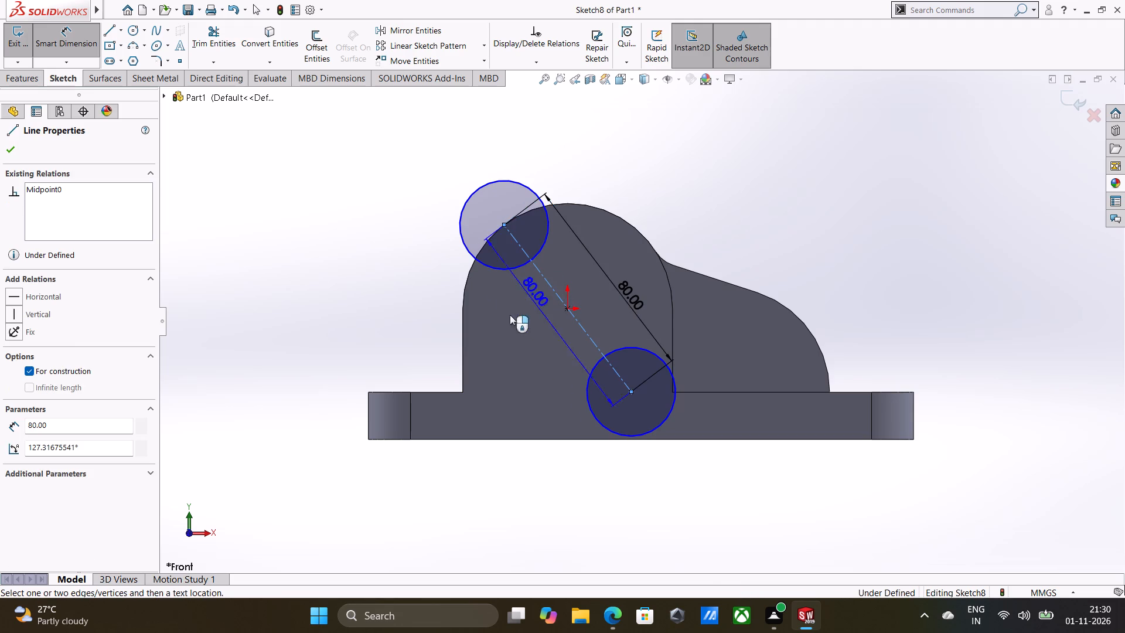
{"action": "left_click", "coordinate": [441, 391]}
{"action": "left_click", "coordinate": [448, 345]}
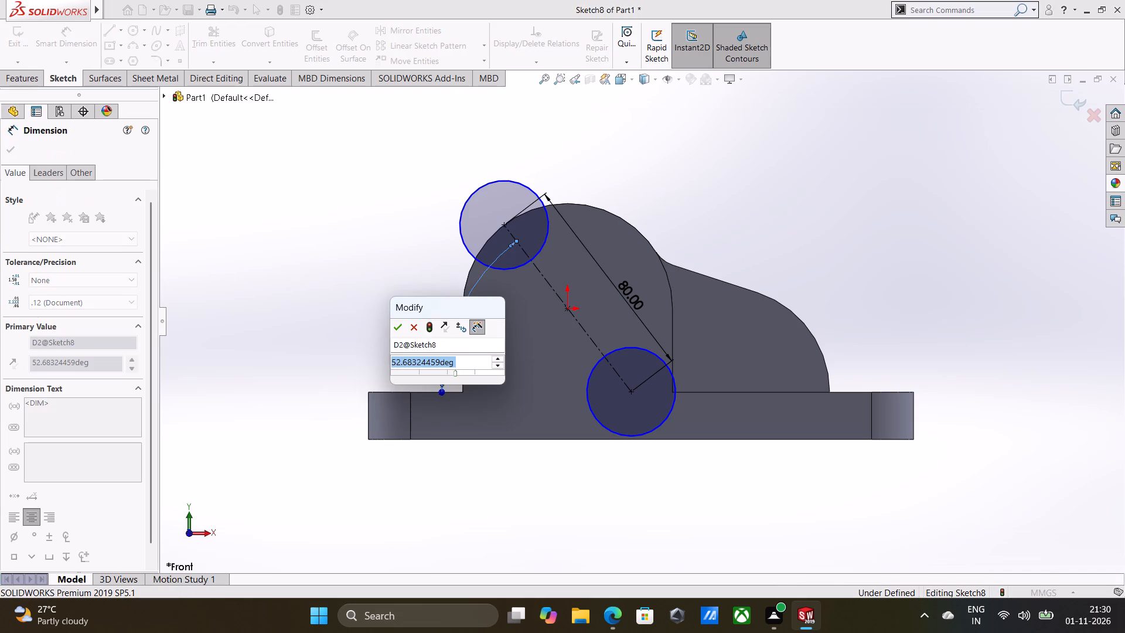
{"action": "type", "text": "50"}
{"action": "key", "text": "Return"}
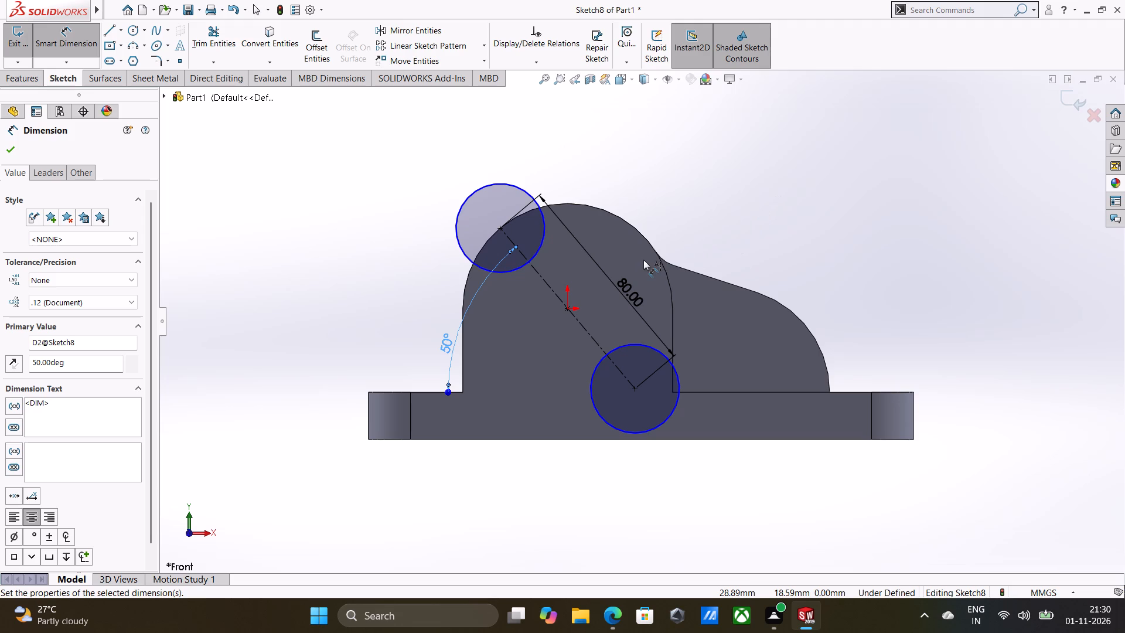
Dimension the upper circle's diameter as 28 mm, entered as 14*2.
{"action": "left_click", "coordinate": [486, 182]}
{"action": "left_click", "coordinate": [487, 182]}
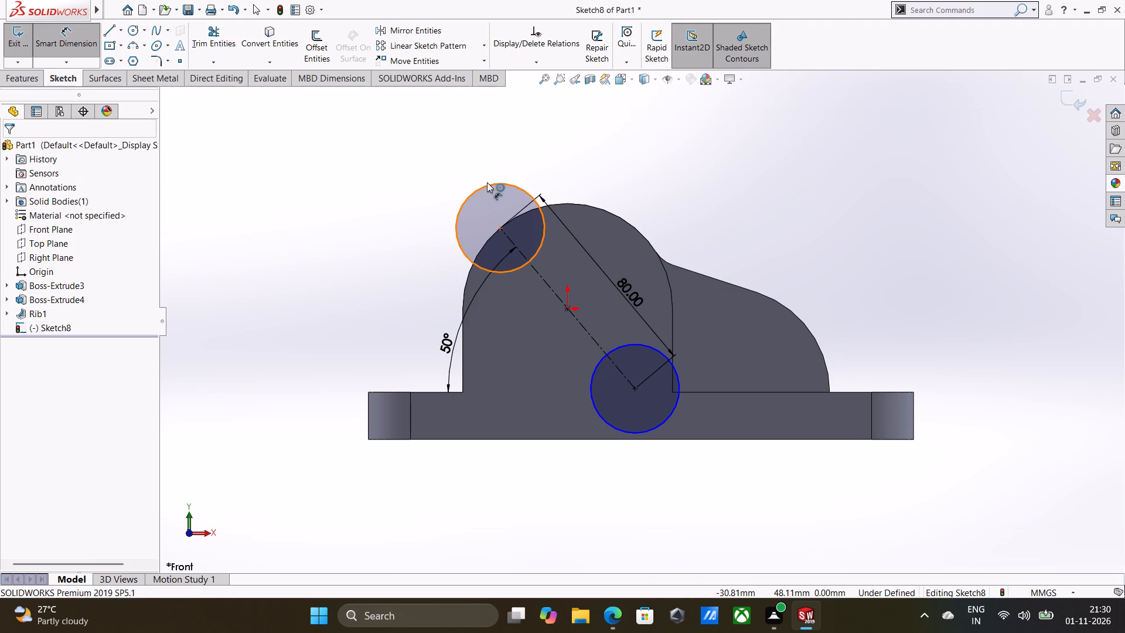
{"action": "left_click", "coordinate": [488, 169]}
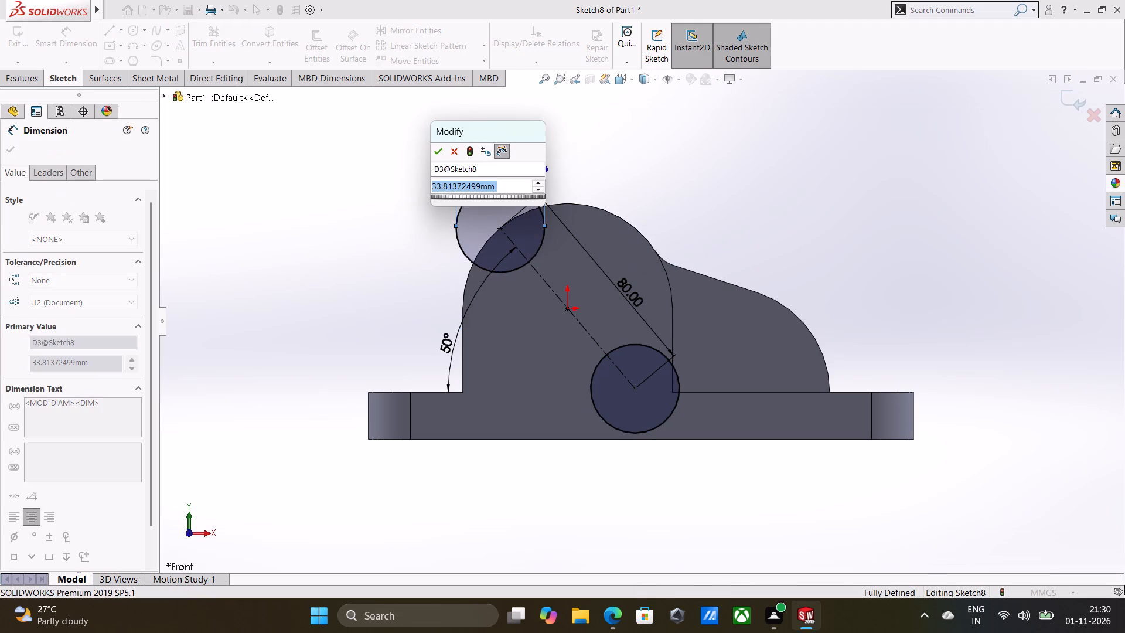
{"action": "type", "text": "14"}
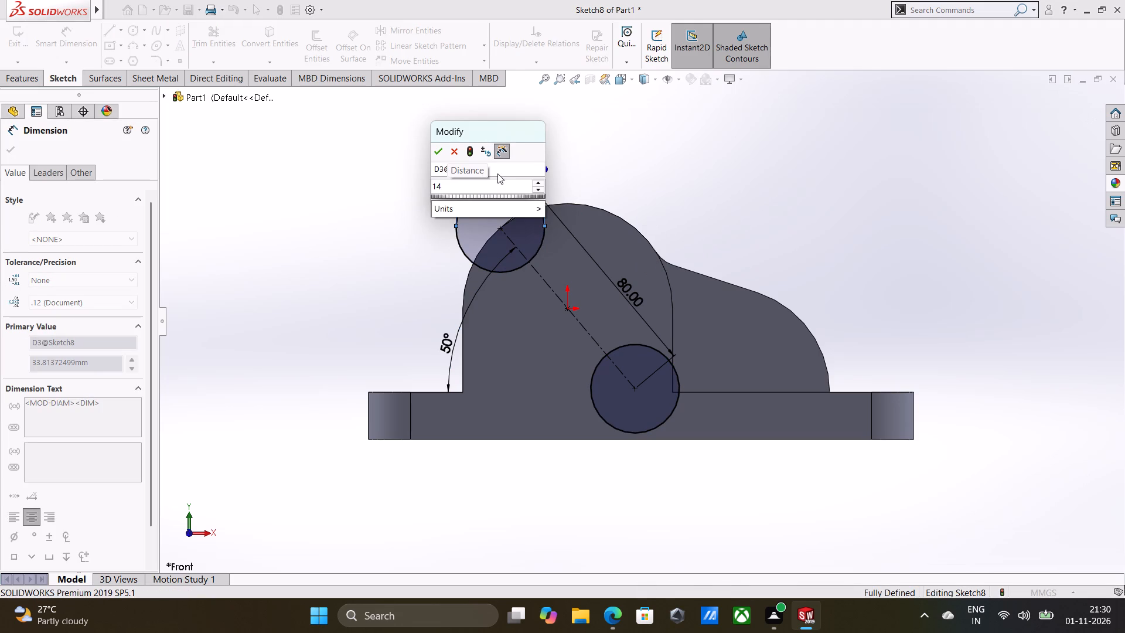
{"action": "key", "text": "asterisk"}
{"action": "key", "text": "2"}
{"action": "key", "text": "Return"}
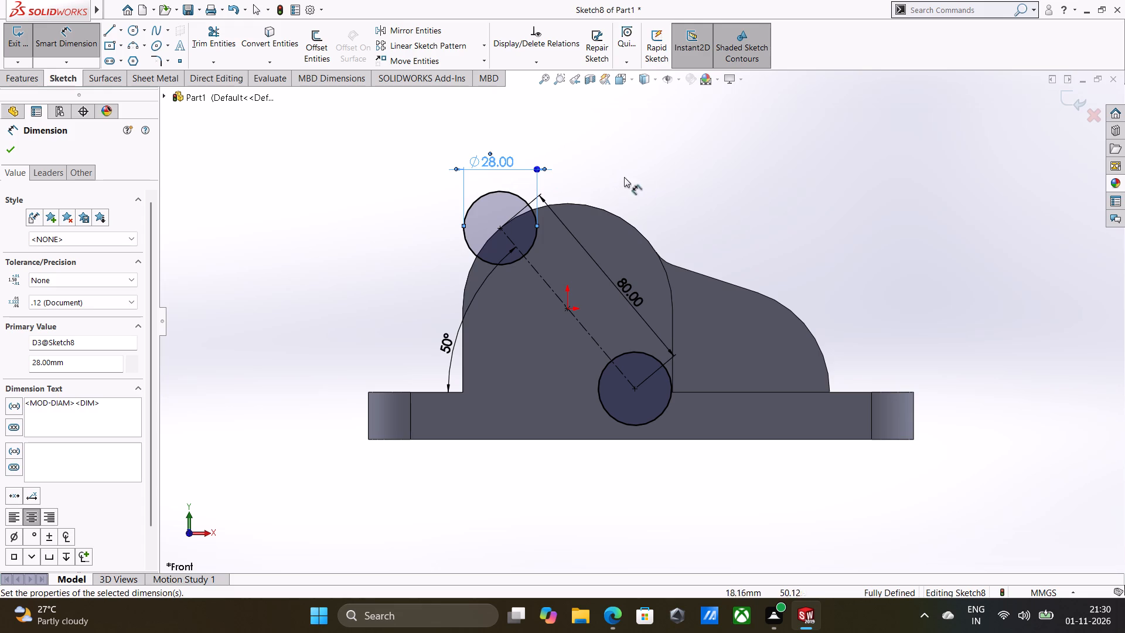
{"action": "left_click", "coordinate": [659, 172]}
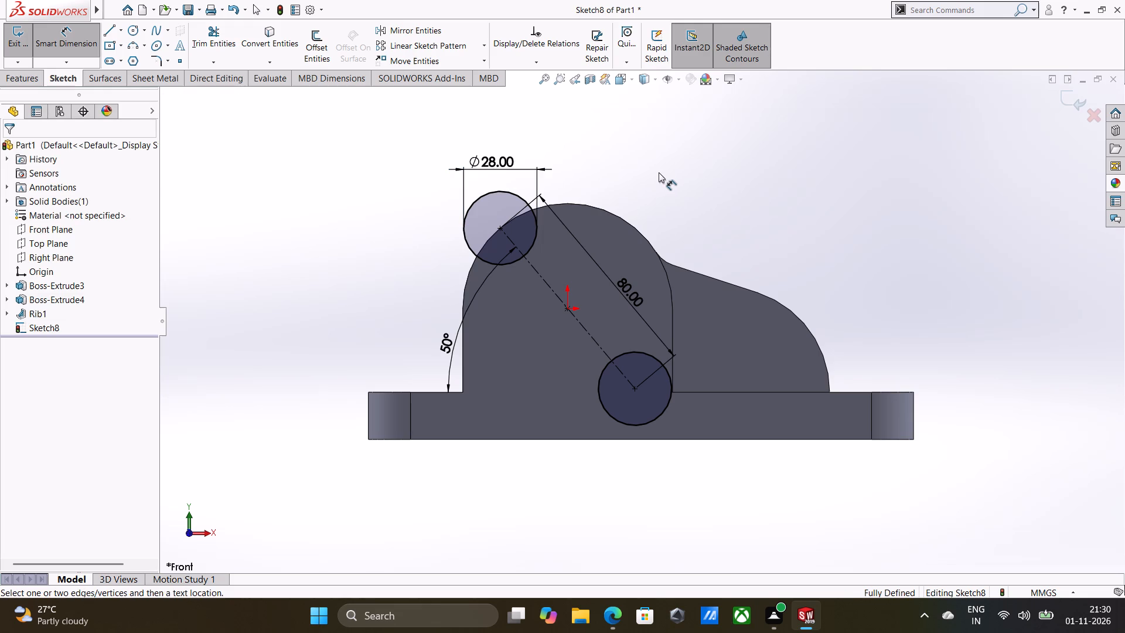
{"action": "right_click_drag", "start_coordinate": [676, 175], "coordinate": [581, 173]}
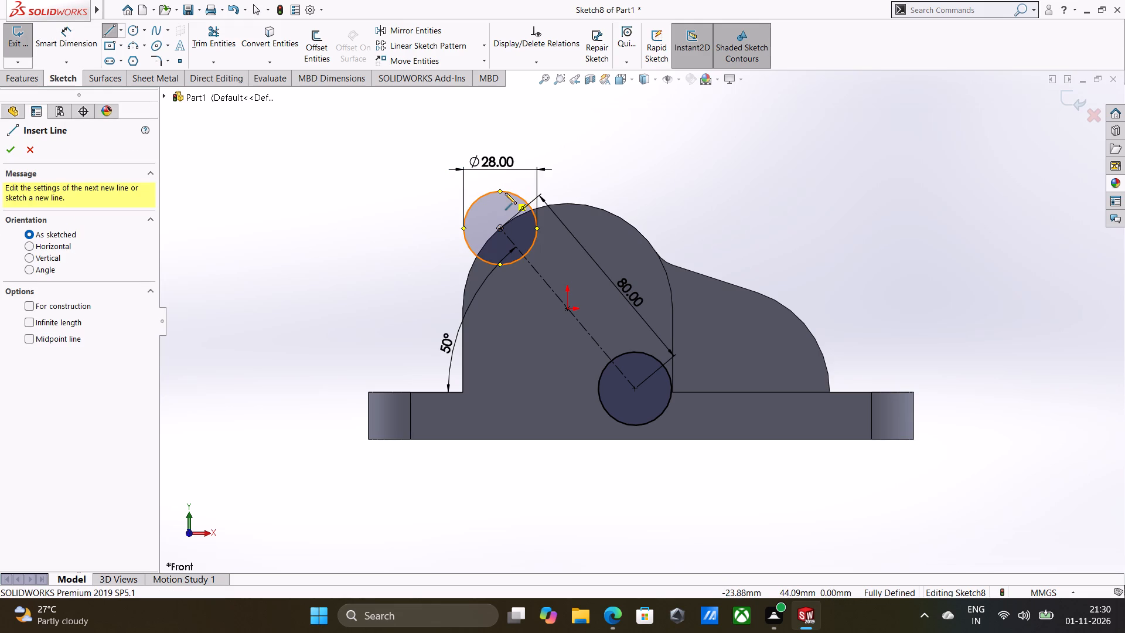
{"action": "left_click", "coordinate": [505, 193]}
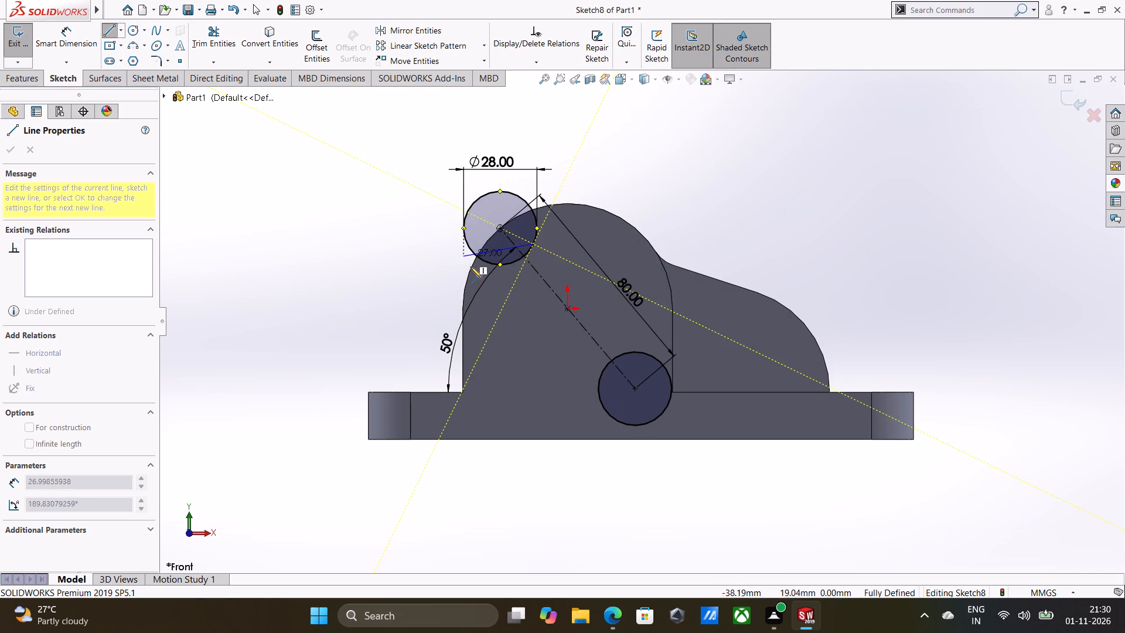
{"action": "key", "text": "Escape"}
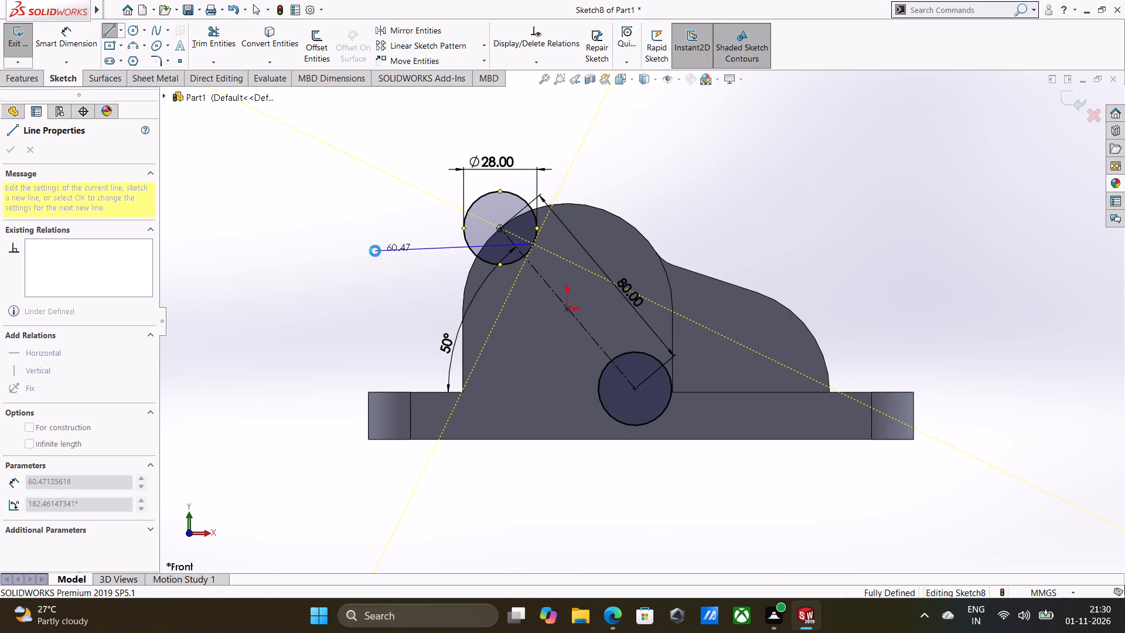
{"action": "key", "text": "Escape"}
Sketch a line from the top of the upper circle to the arched body's curved edge, just past its crown.
{"action": "right_click_drag", "start_coordinate": [404, 247], "coordinate": [328, 239]}
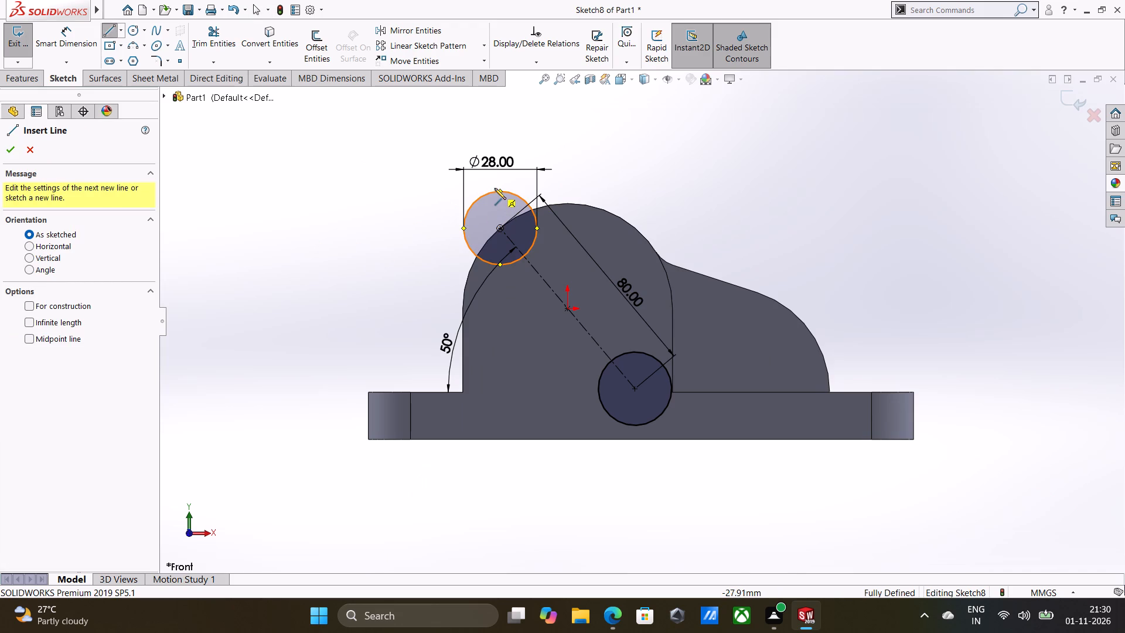
{"action": "left_click", "coordinate": [500, 192]}
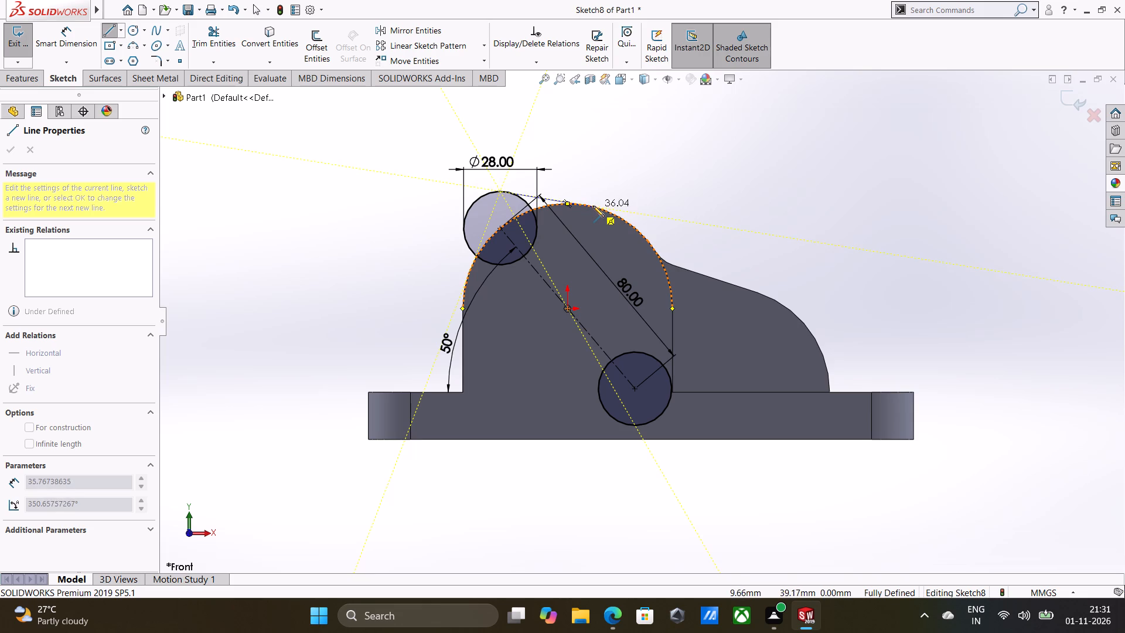
{"action": "left_click", "coordinate": [584, 203]}
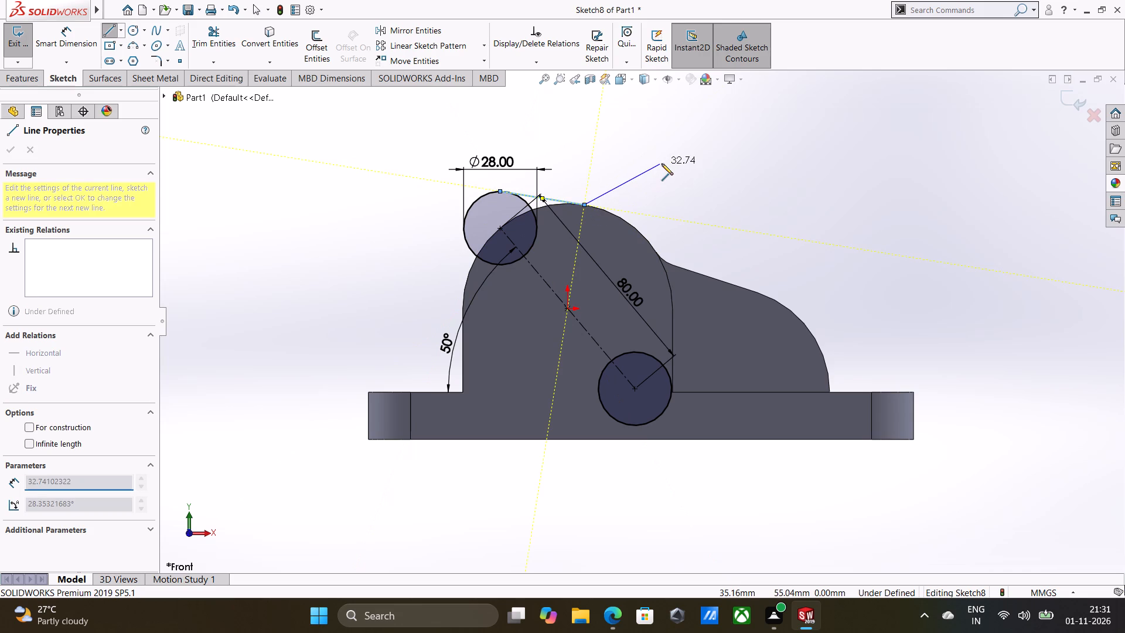
{"action": "type", "text": "``"}
{"action": "key", "text": "Escape"}
{"action": "key", "text": "grave"}
{"action": "key", "text": "Escape"}
{"action": "key", "text": "Escape"}
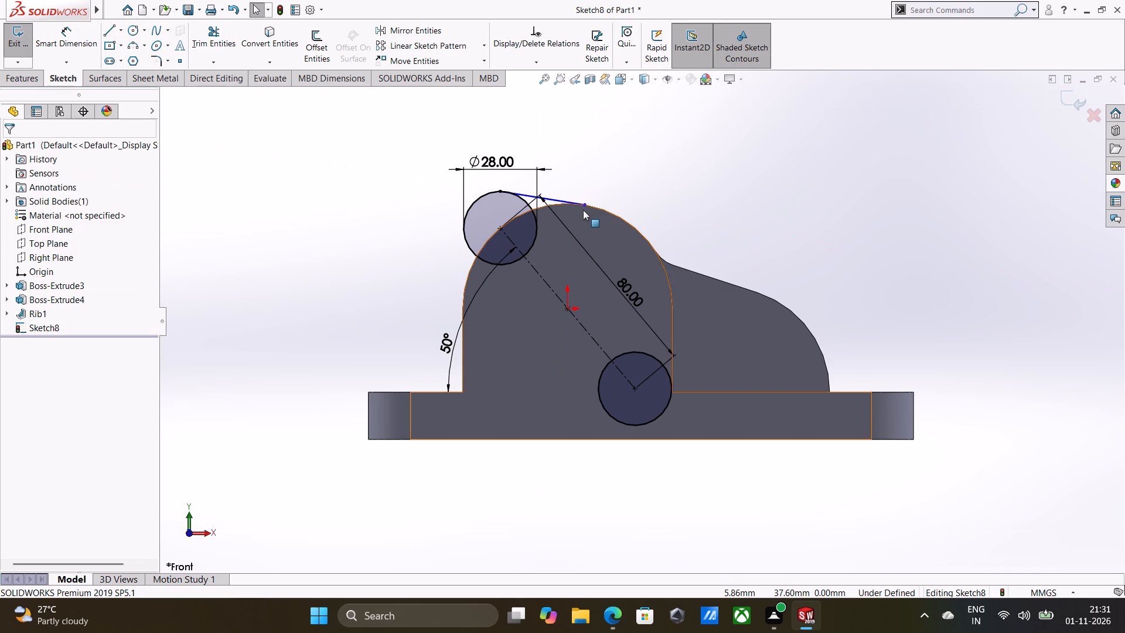
Add a midpoint relation between the new line's endpoint and the arched body's curved top edge.
{"action": "middle_click_drag", "start_coordinate": [581, 203], "coordinate": [596, 192], "text": "ctrl"}
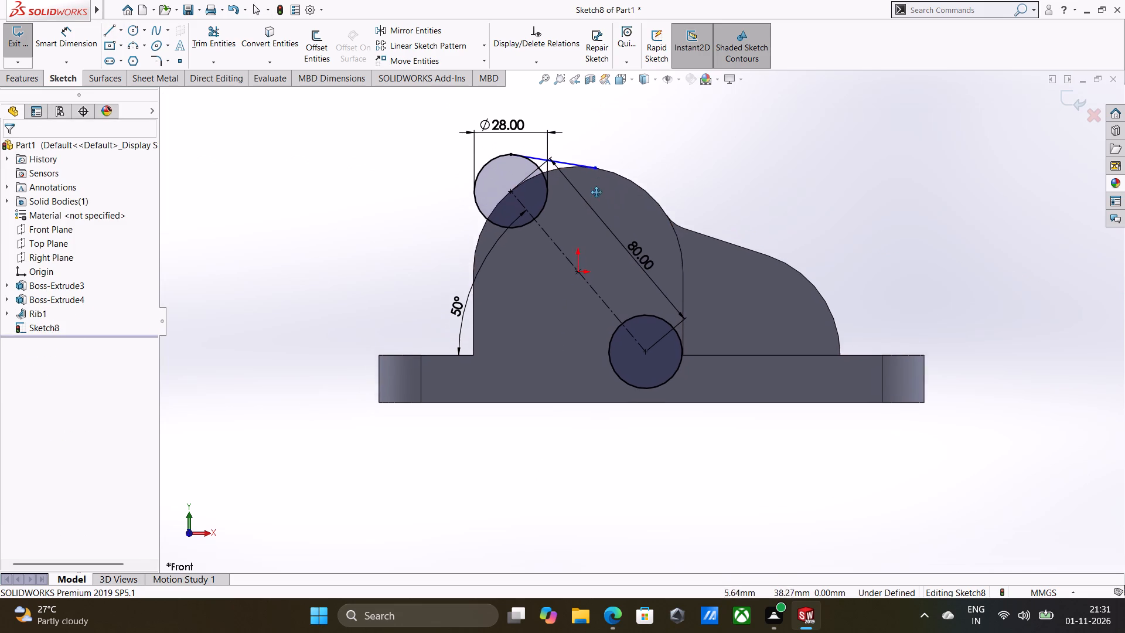
{"action": "middle_click_drag", "start_coordinate": [596, 192], "coordinate": [598, 232], "text": "ctrl"}
{"action": "middle_click_drag", "start_coordinate": [597, 232], "coordinate": [605, 146], "text": "shift"}
{"action": "middle_click_drag", "start_coordinate": [613, 158], "coordinate": [744, 452]}
{"action": "middle_click_drag", "start_coordinate": [747, 459], "coordinate": [698, 383]}
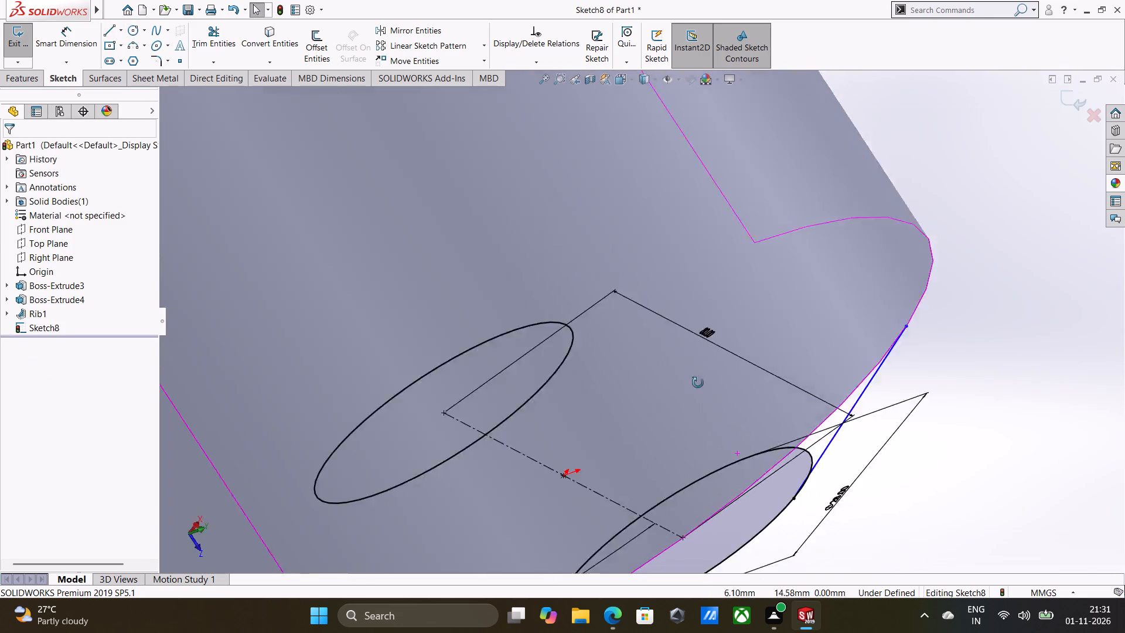
{"action": "middle_click_drag", "start_coordinate": [698, 383], "coordinate": [563, 207]}
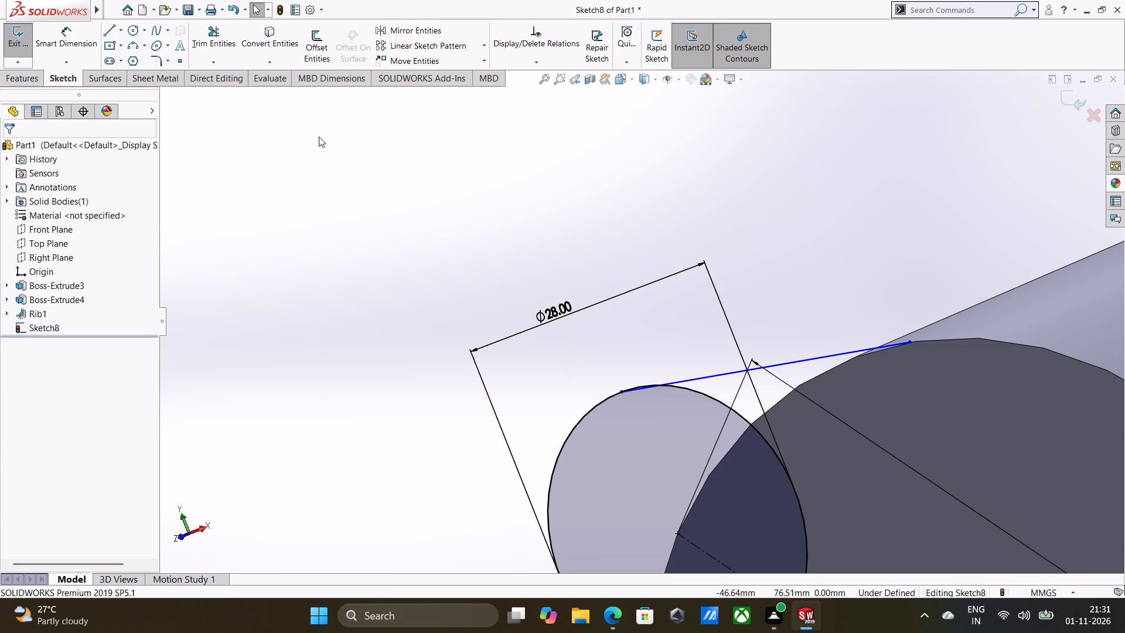
{"action": "key", "text": "ctrl+8"}
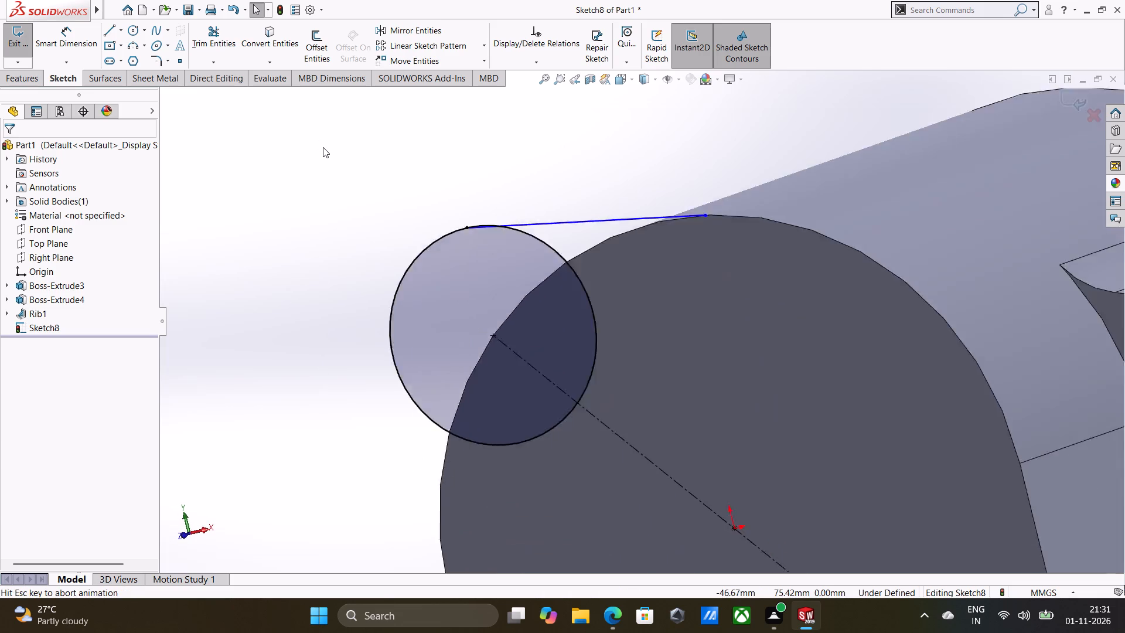
{"action": "middle_click_drag", "start_coordinate": [452, 205], "coordinate": [468, 124], "text": "shift"}
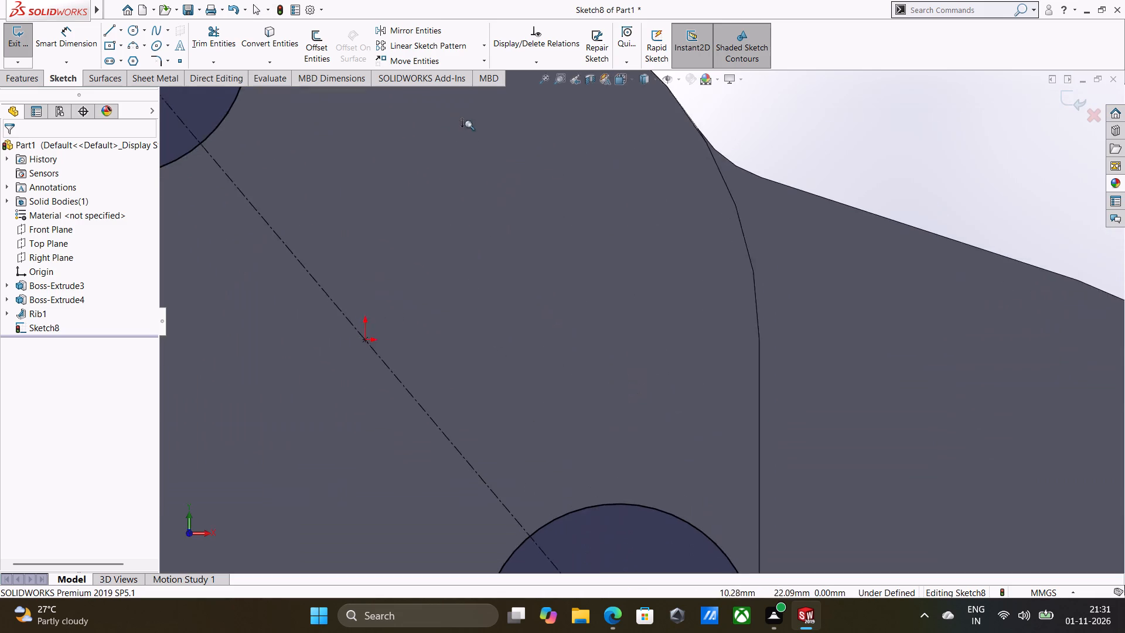
{"action": "middle_click_drag", "start_coordinate": [468, 124], "coordinate": [468, 123], "text": "shift"}
{"action": "middle_click_drag", "start_coordinate": [505, 177], "coordinate": [686, 547]}
{"action": "middle_click_drag", "start_coordinate": [662, 506], "coordinate": [568, 346]}
{"action": "middle_click_drag", "start_coordinate": [539, 298], "coordinate": [432, 153]}
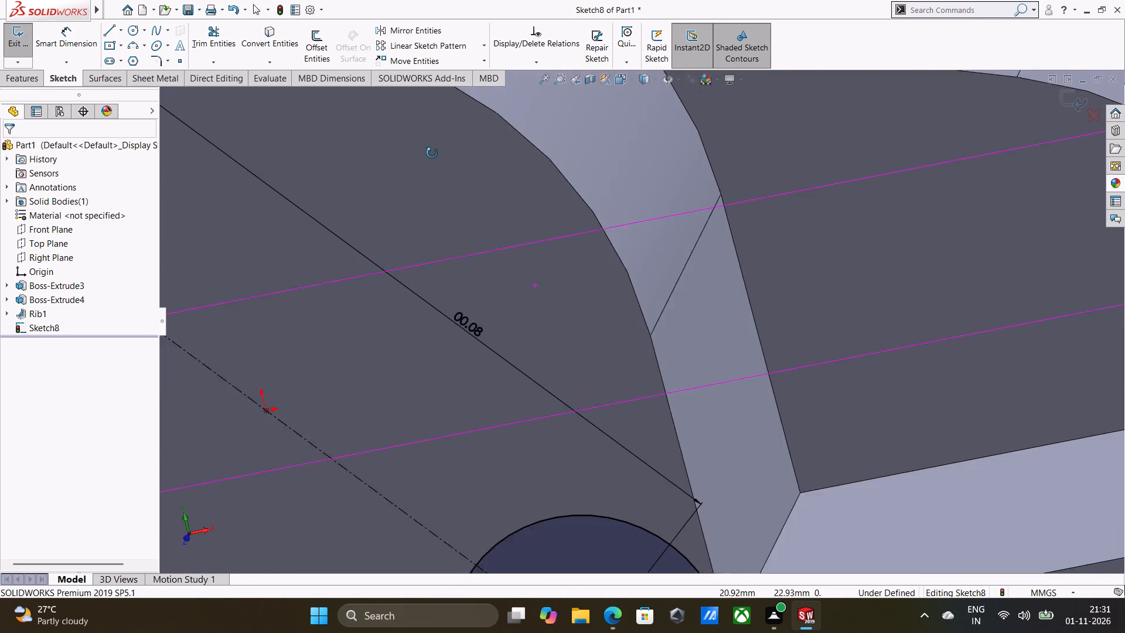
{"action": "middle_click_drag", "start_coordinate": [432, 153], "coordinate": [433, 152]}
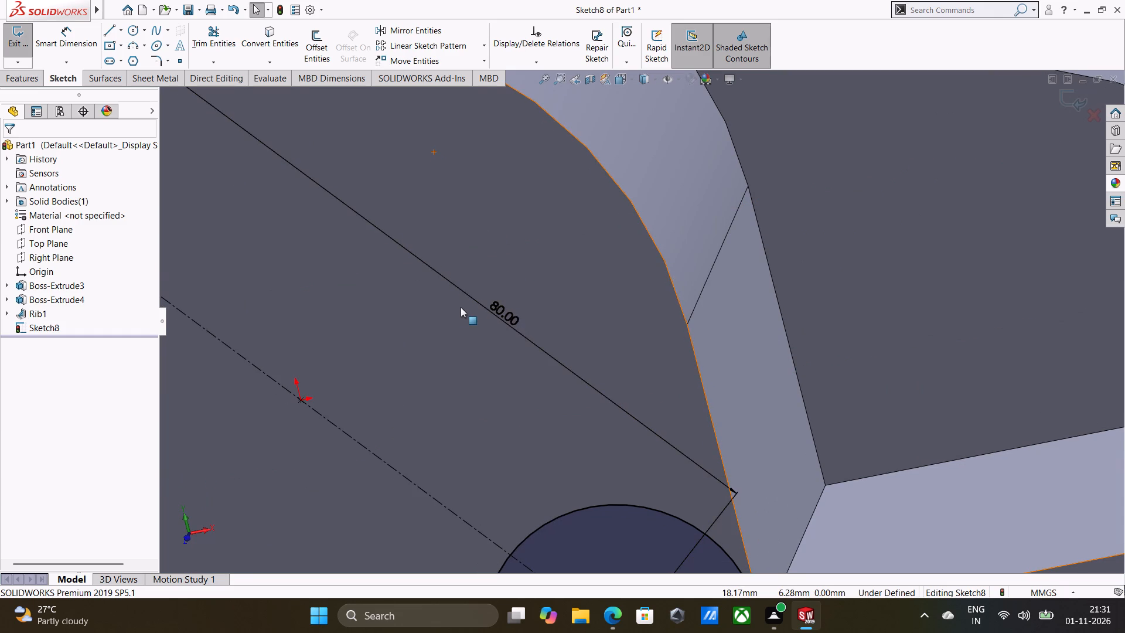
{"action": "key", "text": "ctrl+8"}
{"action": "middle_click_drag", "start_coordinate": [503, 278], "coordinate": [497, 219], "text": "shift"}
{"action": "middle_click_drag", "start_coordinate": [521, 222], "coordinate": [536, 249], "text": "ctrl"}
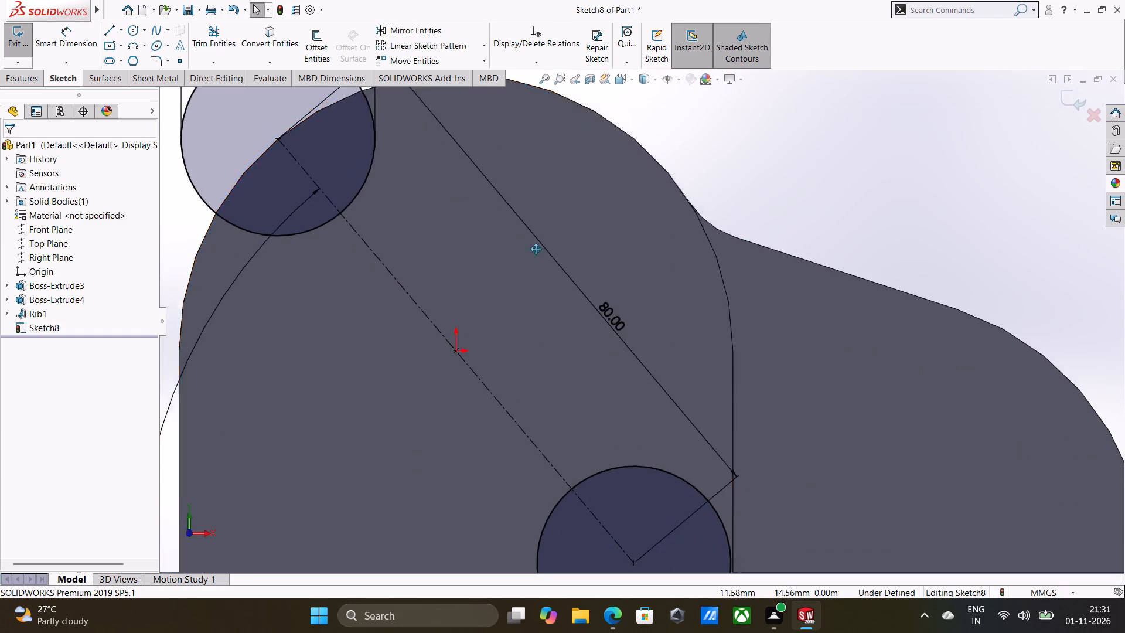
{"action": "middle_click_drag", "start_coordinate": [536, 249], "coordinate": [597, 373], "text": "ctrl"}
{"action": "middle_click_drag", "start_coordinate": [571, 236], "coordinate": [560, 134], "text": "shift"}
{"action": "middle_click_drag", "start_coordinate": [577, 169], "coordinate": [748, 627], "text": "ctrl"}
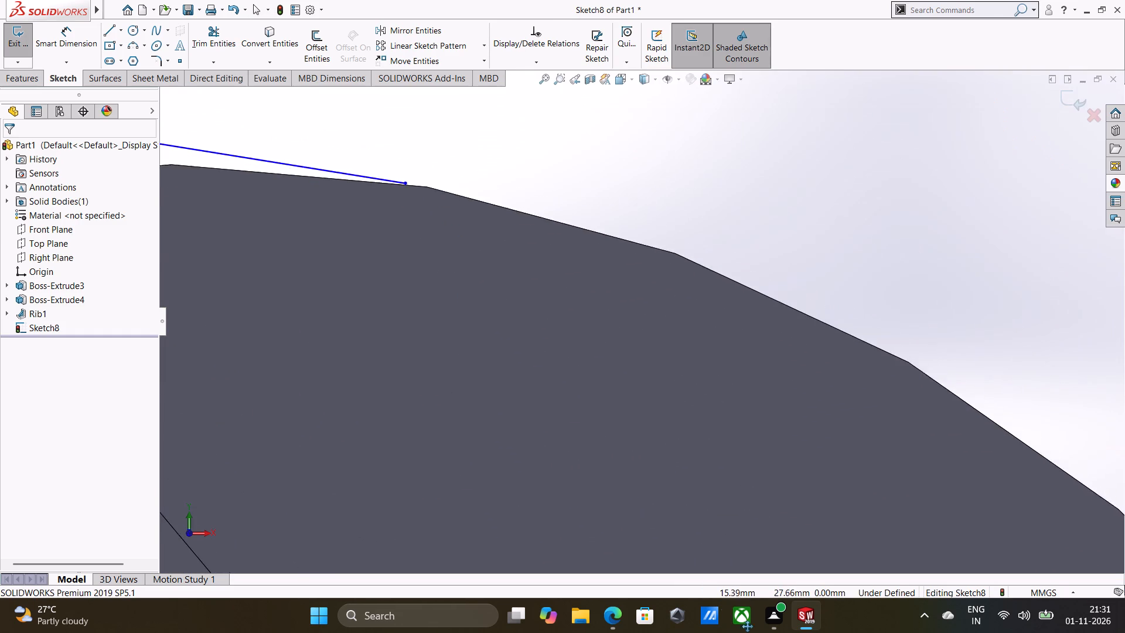
{"action": "middle_click_drag", "start_coordinate": [748, 627], "coordinate": [848, 632], "text": "ctrl"}
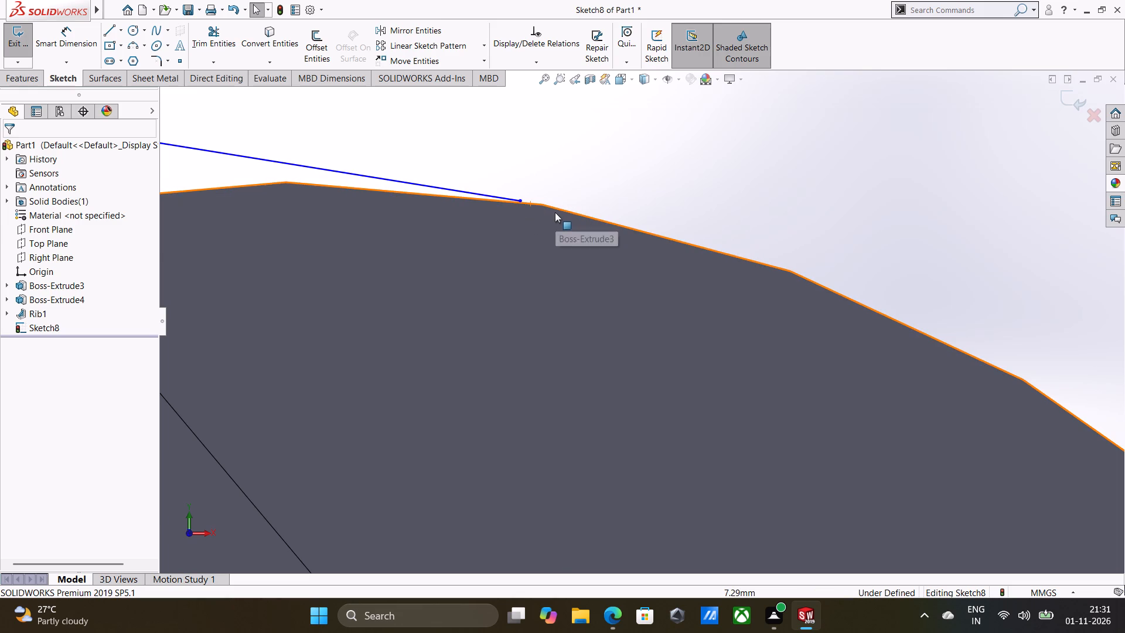
{"action": "left_click", "coordinate": [521, 199], "text": "shift"}
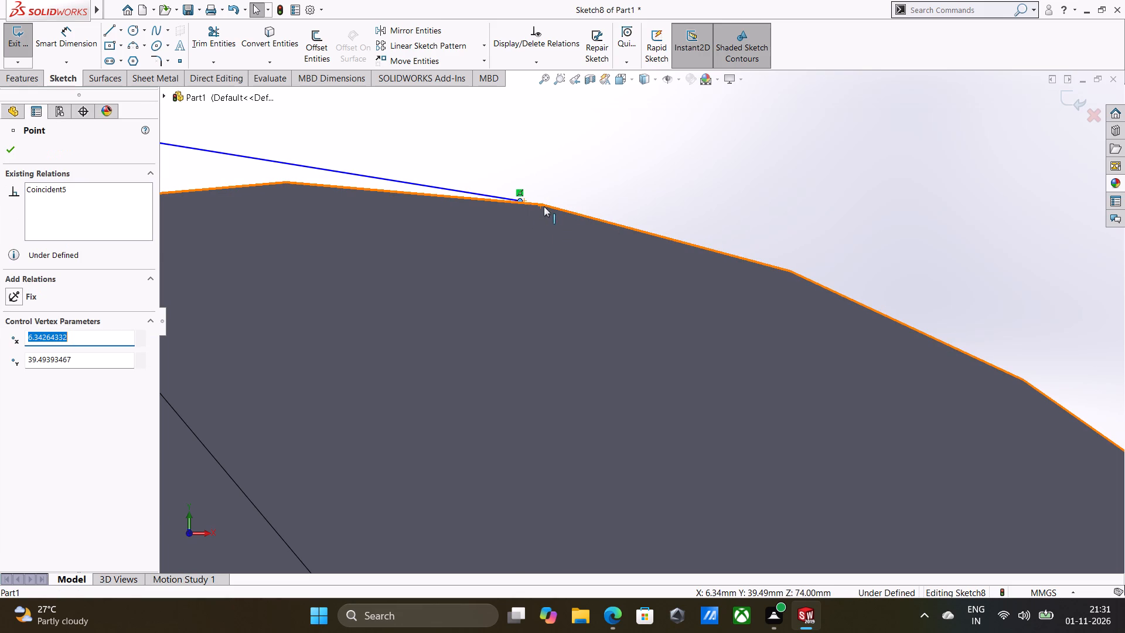
{"action": "left_click", "coordinate": [552, 207], "text": "shift"}
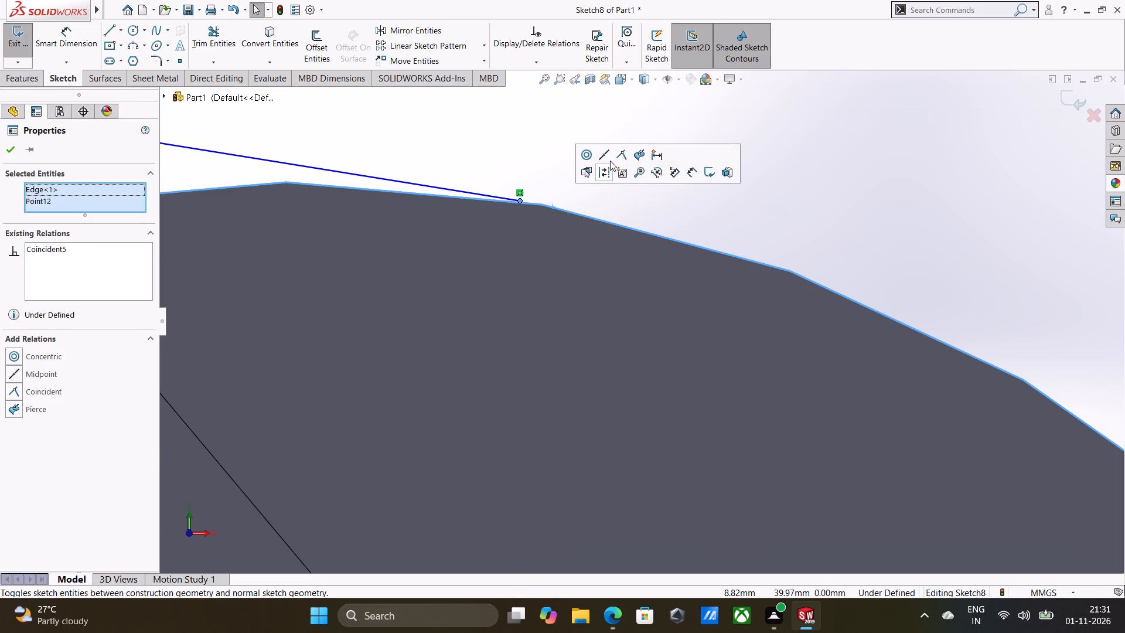
{"action": "left_click", "coordinate": [602, 155]}
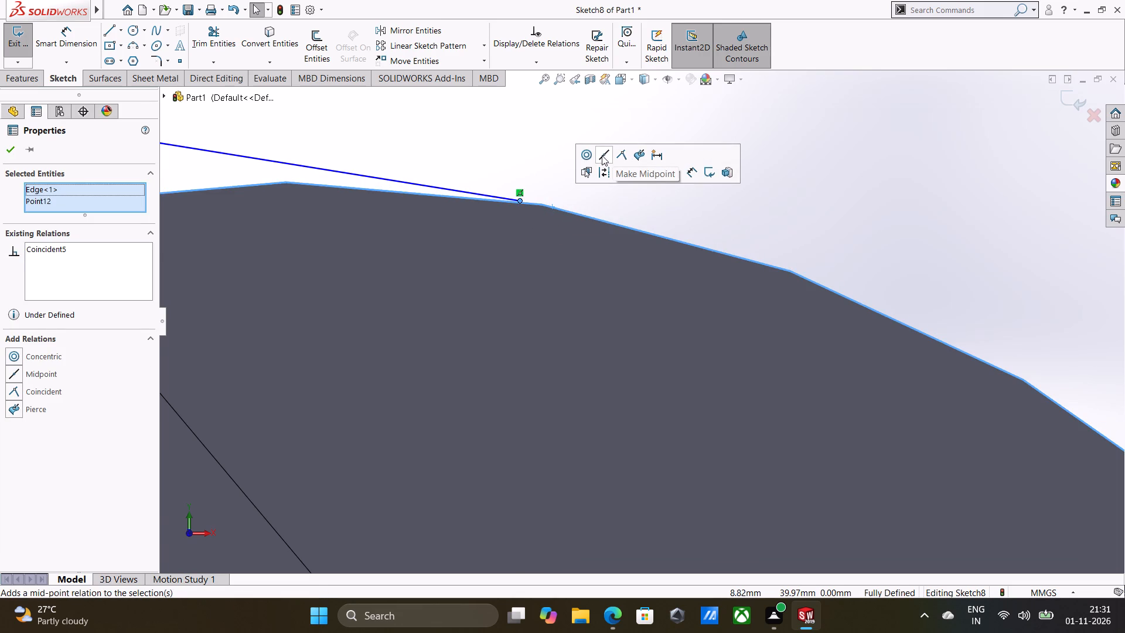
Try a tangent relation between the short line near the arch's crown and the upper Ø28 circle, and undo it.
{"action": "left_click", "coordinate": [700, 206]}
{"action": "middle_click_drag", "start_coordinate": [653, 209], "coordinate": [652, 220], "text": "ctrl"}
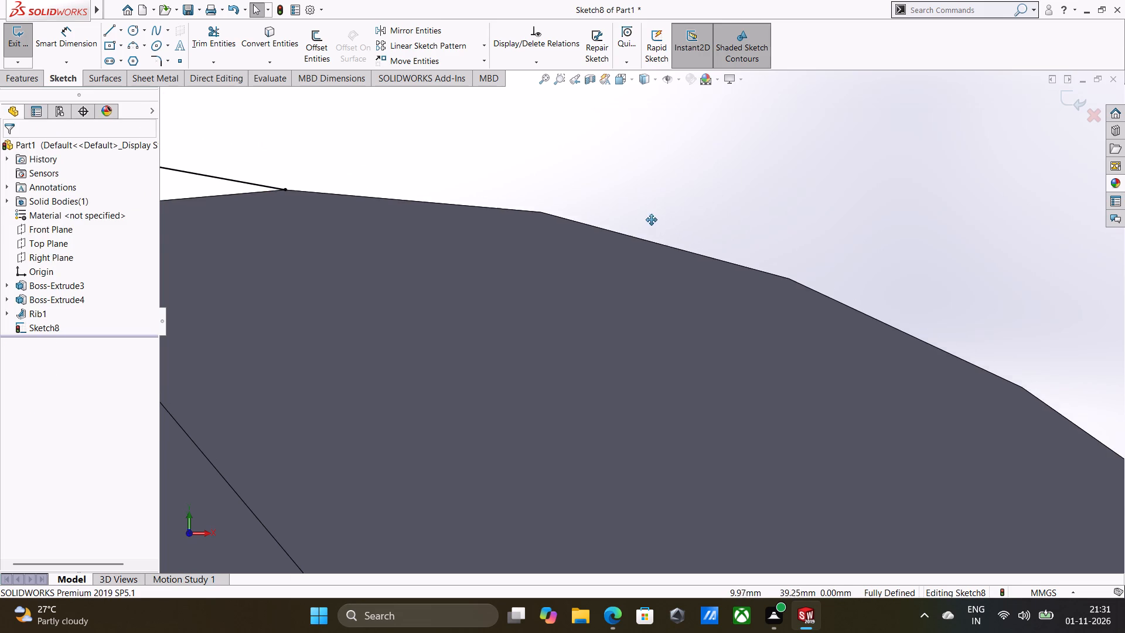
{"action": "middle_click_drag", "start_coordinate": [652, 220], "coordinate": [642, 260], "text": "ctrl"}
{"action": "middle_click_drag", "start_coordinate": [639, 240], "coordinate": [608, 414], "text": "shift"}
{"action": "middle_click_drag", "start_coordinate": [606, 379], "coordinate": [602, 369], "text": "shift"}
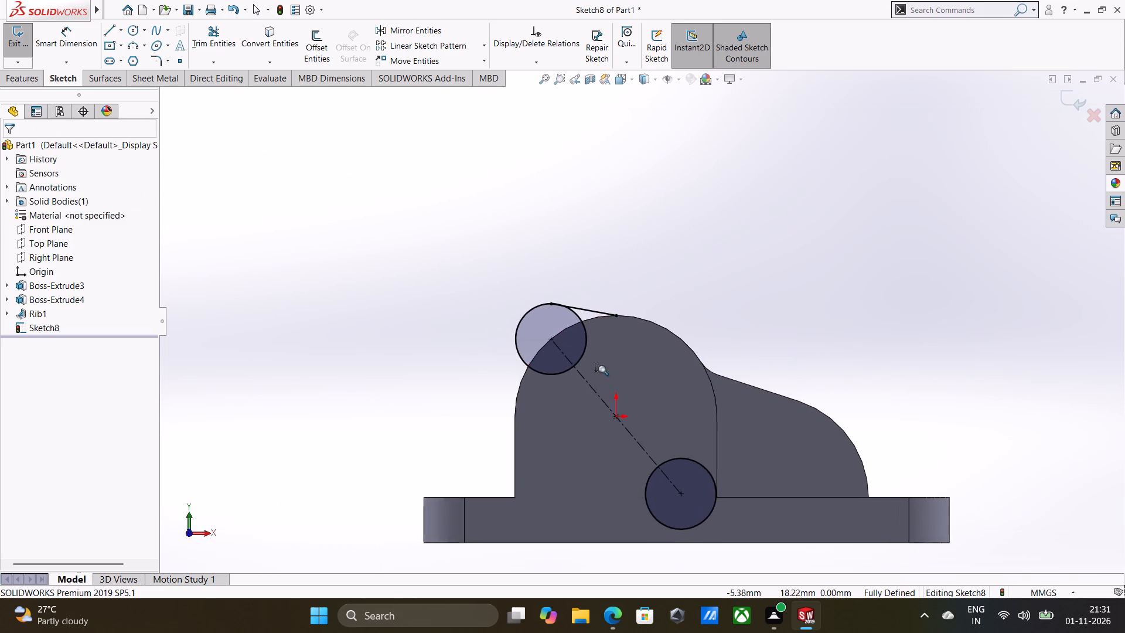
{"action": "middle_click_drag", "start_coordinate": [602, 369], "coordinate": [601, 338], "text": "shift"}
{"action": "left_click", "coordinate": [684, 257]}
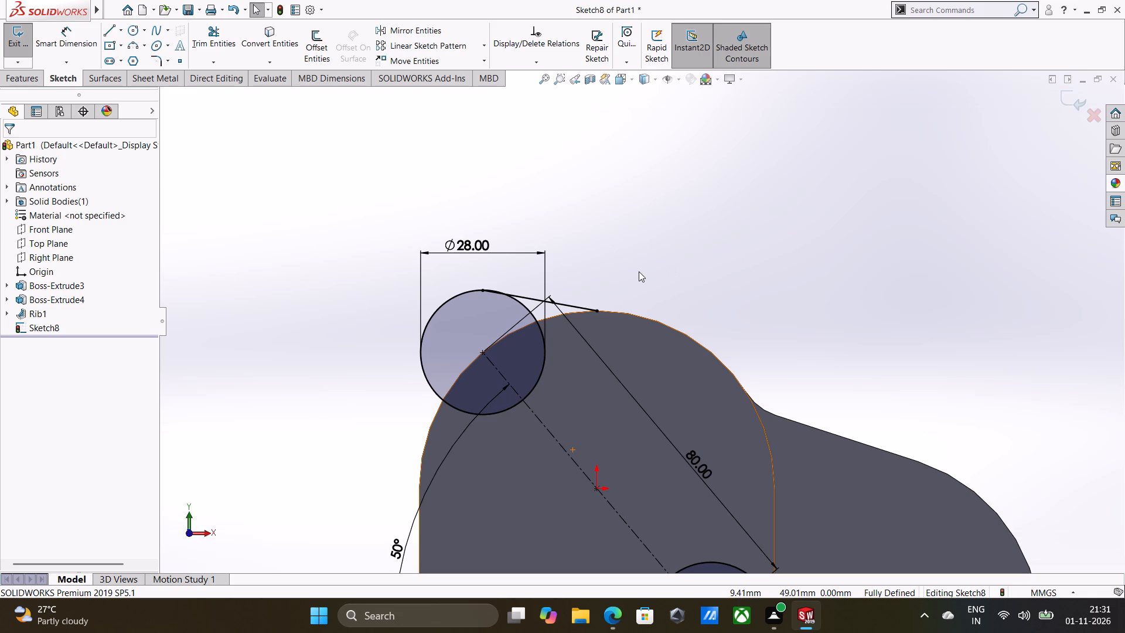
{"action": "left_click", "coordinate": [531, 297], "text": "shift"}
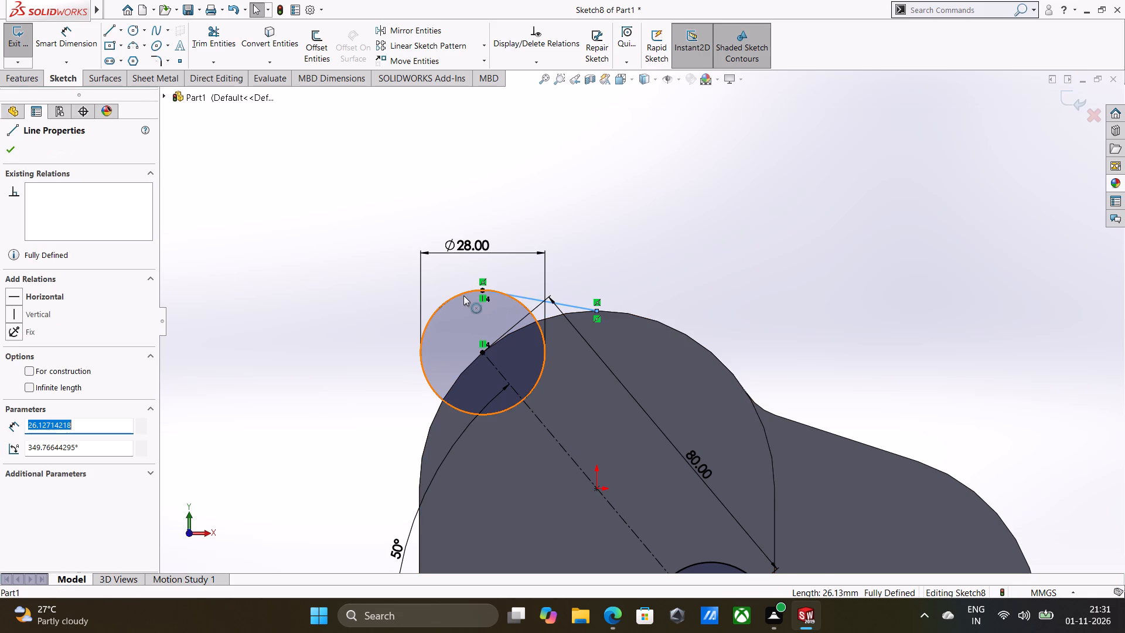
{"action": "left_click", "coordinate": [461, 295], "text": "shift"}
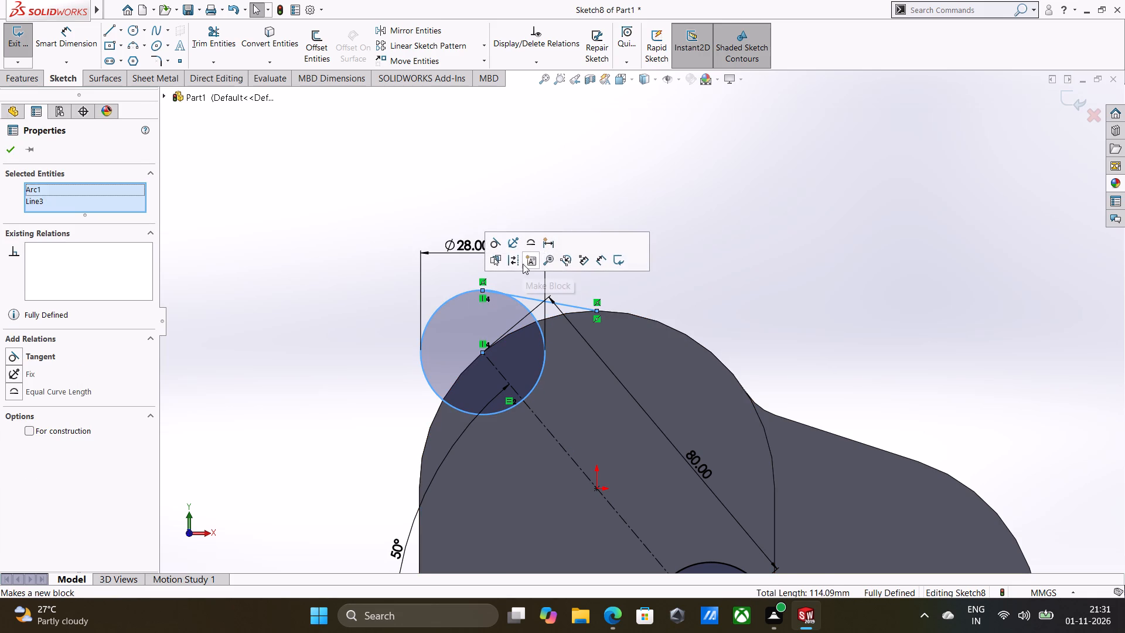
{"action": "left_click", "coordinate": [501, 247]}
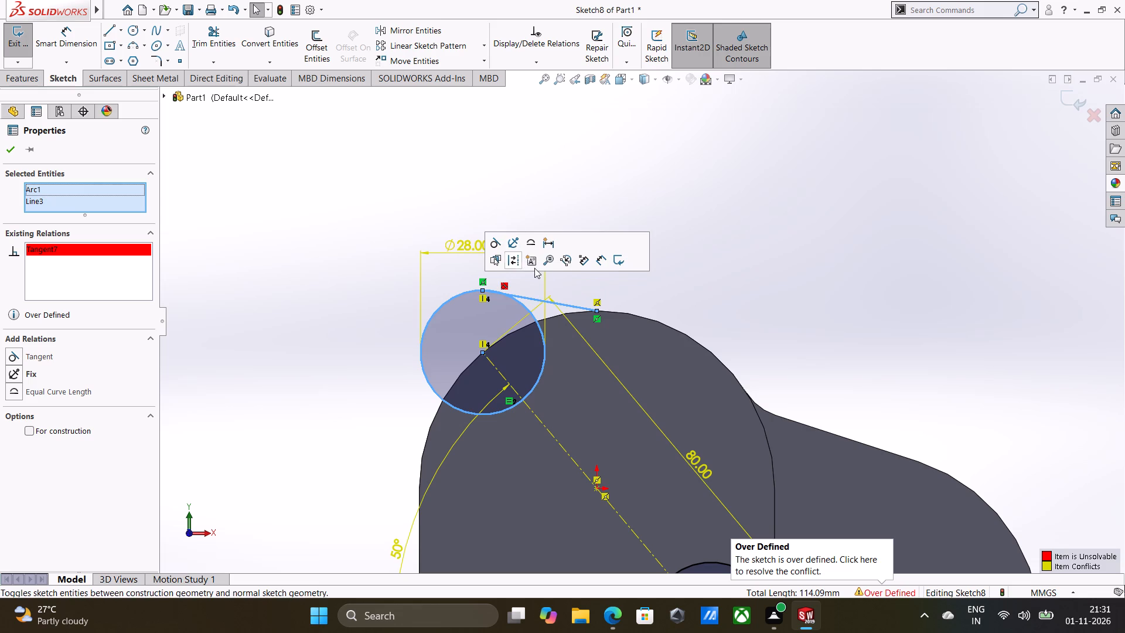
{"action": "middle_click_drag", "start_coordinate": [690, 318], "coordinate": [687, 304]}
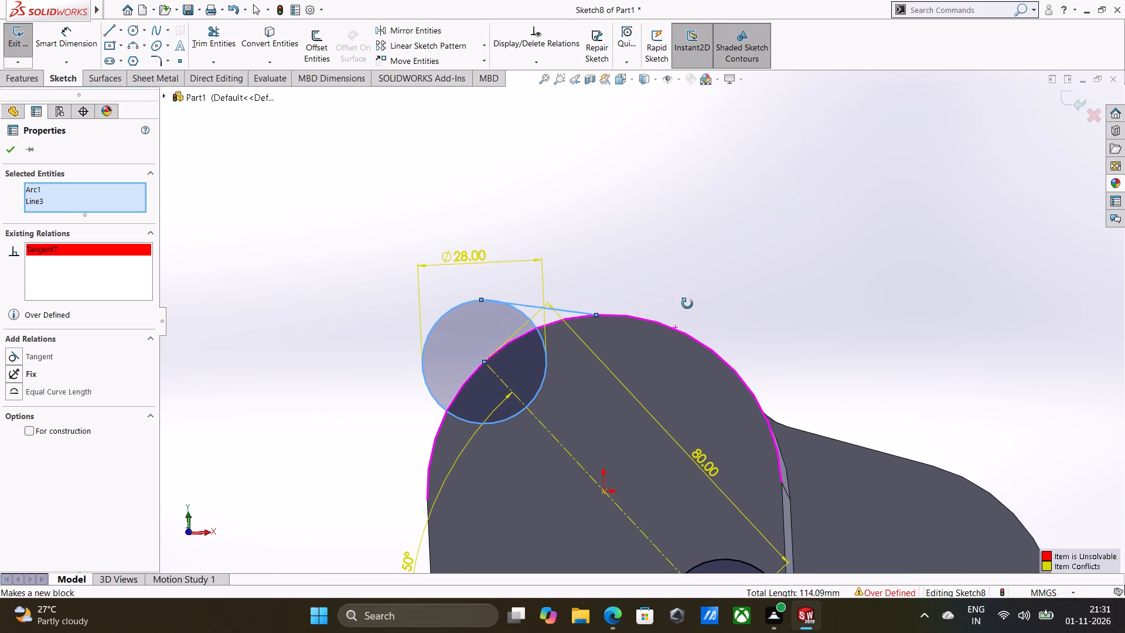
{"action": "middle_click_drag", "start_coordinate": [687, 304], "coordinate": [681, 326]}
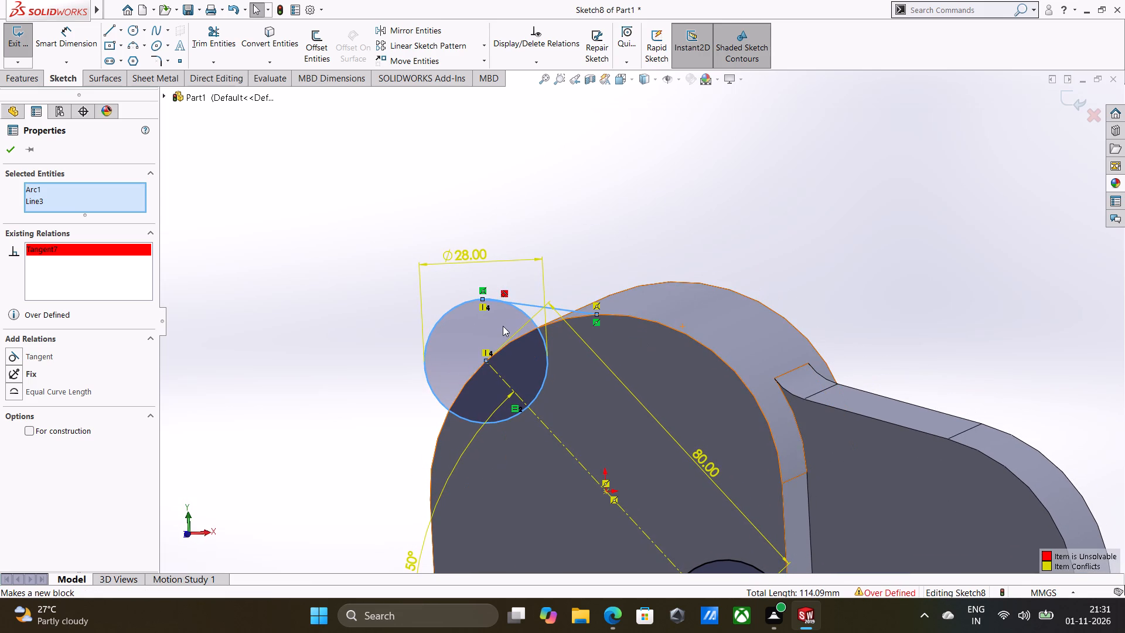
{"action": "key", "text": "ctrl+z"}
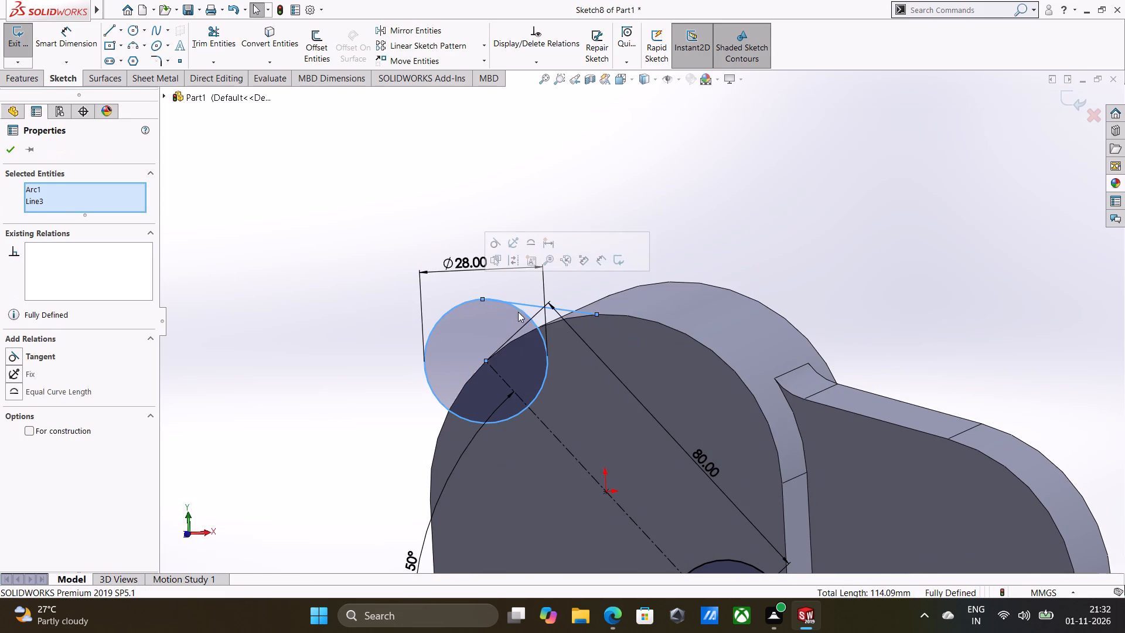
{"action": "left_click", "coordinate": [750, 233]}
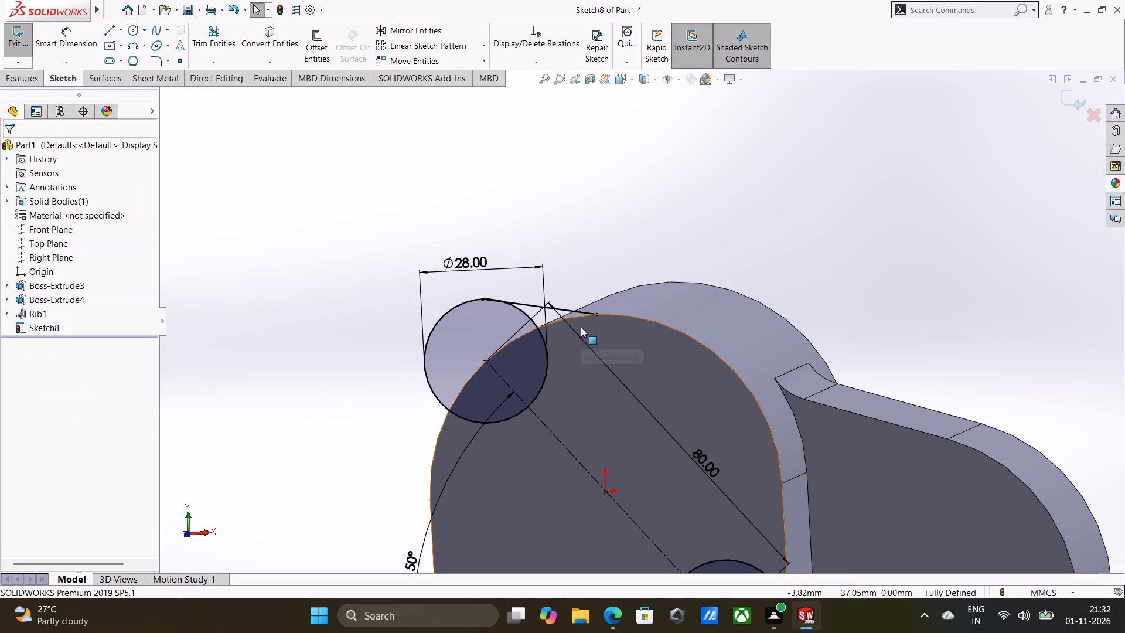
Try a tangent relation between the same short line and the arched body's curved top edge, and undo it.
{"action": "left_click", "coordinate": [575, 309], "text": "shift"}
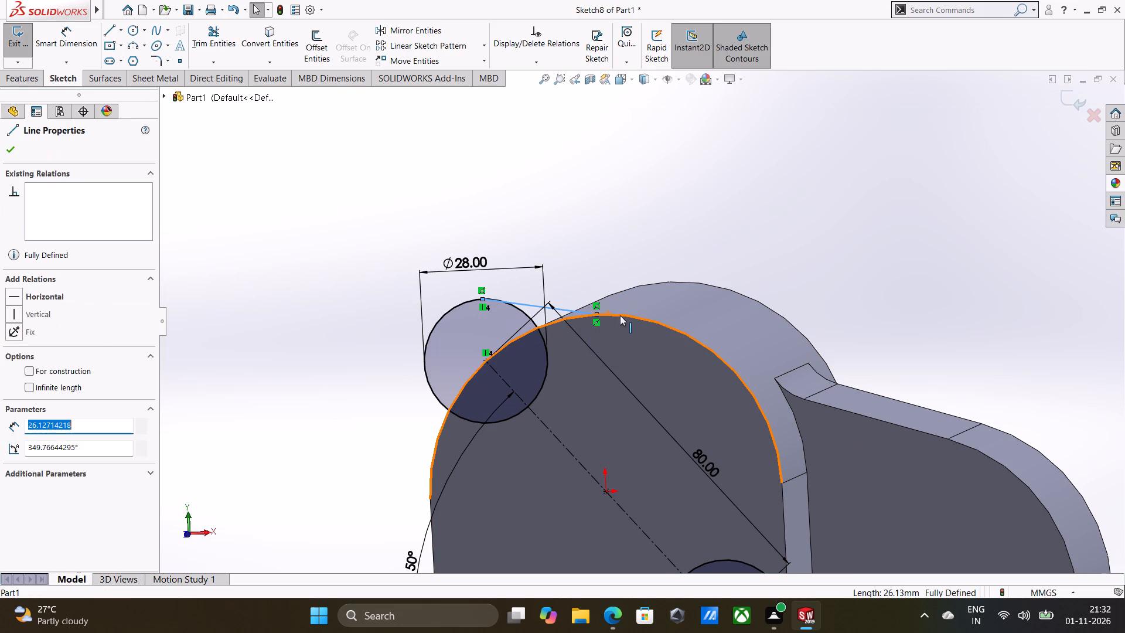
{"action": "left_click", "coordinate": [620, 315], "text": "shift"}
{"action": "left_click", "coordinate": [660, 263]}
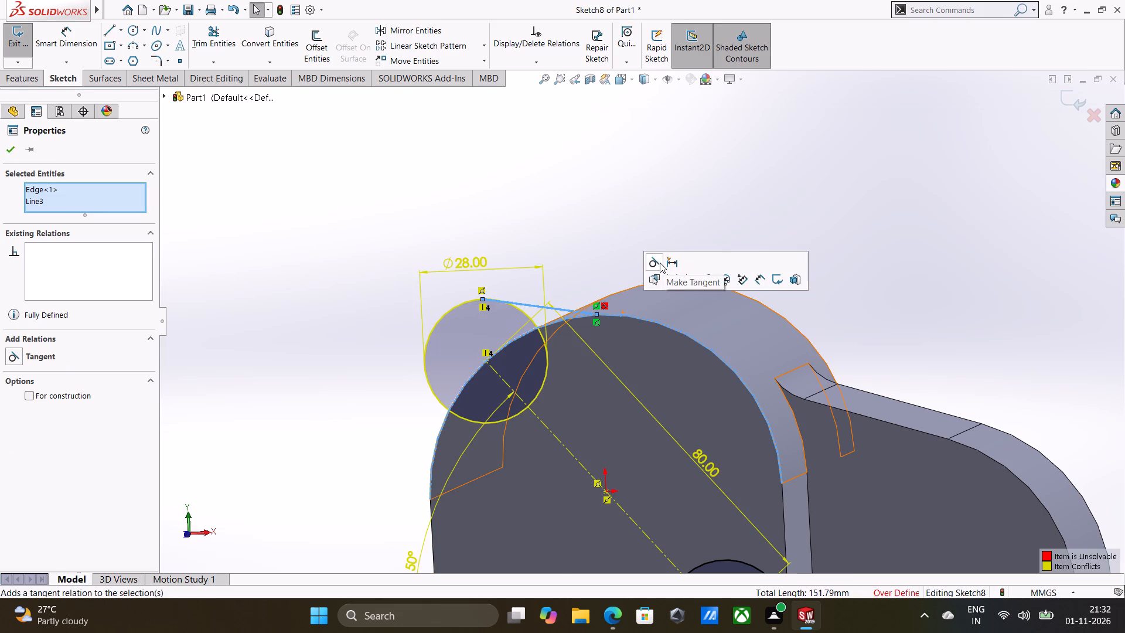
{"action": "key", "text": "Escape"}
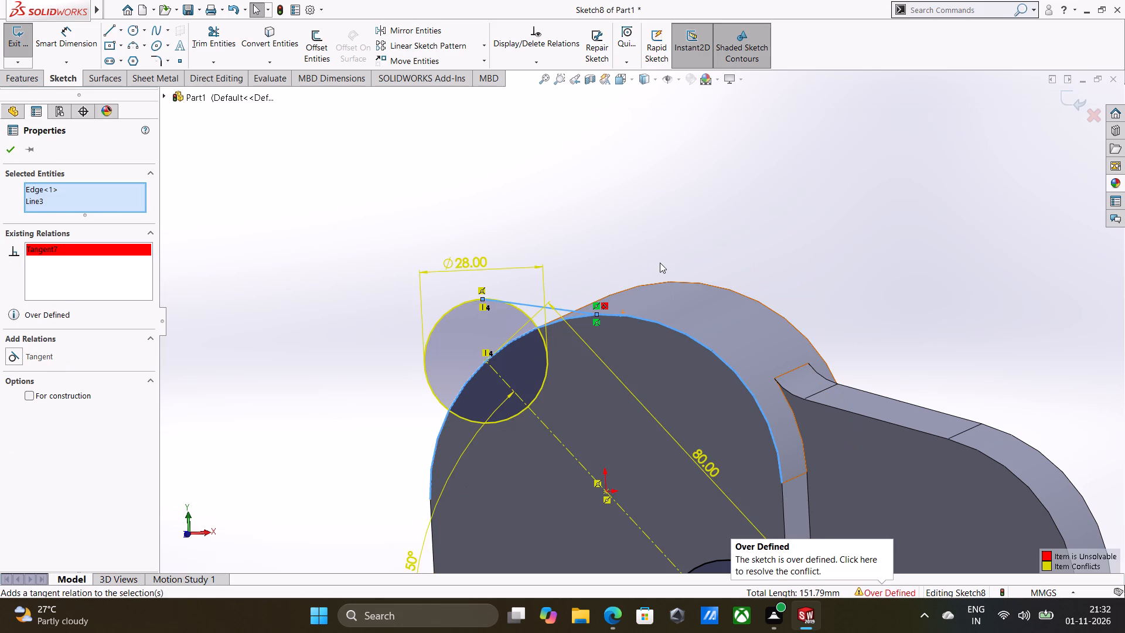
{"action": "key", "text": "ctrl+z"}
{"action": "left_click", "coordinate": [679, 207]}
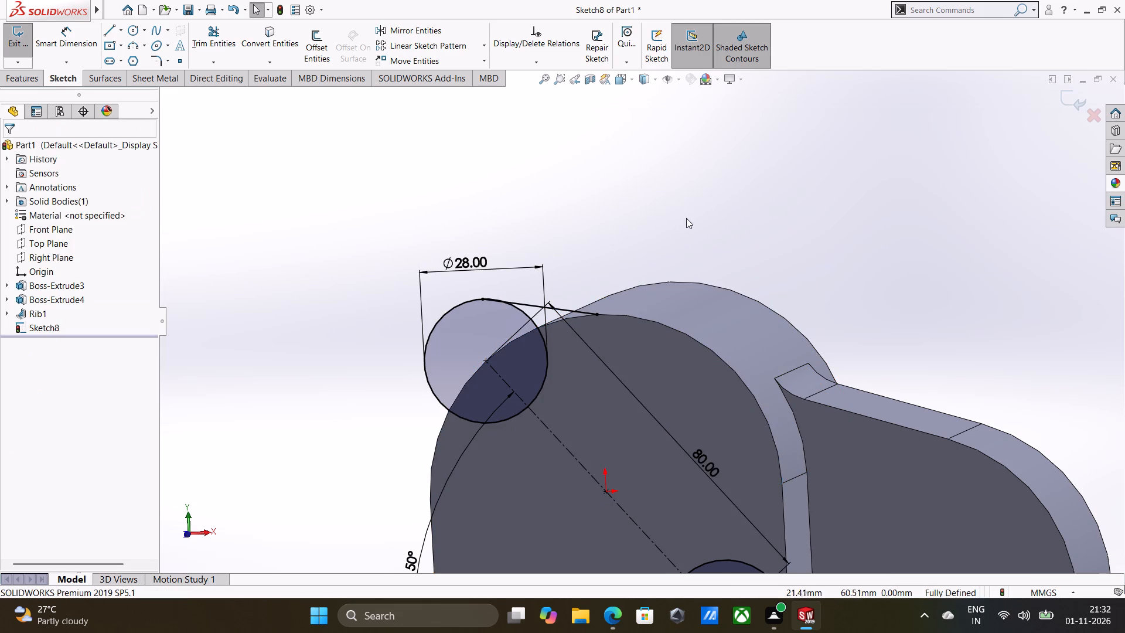
Sketch a line about 63 mm long from the upper circle's left quadrant down to the arched body's bottom-left corner.
{"action": "middle_click_drag", "start_coordinate": [686, 218], "coordinate": [682, 203]}
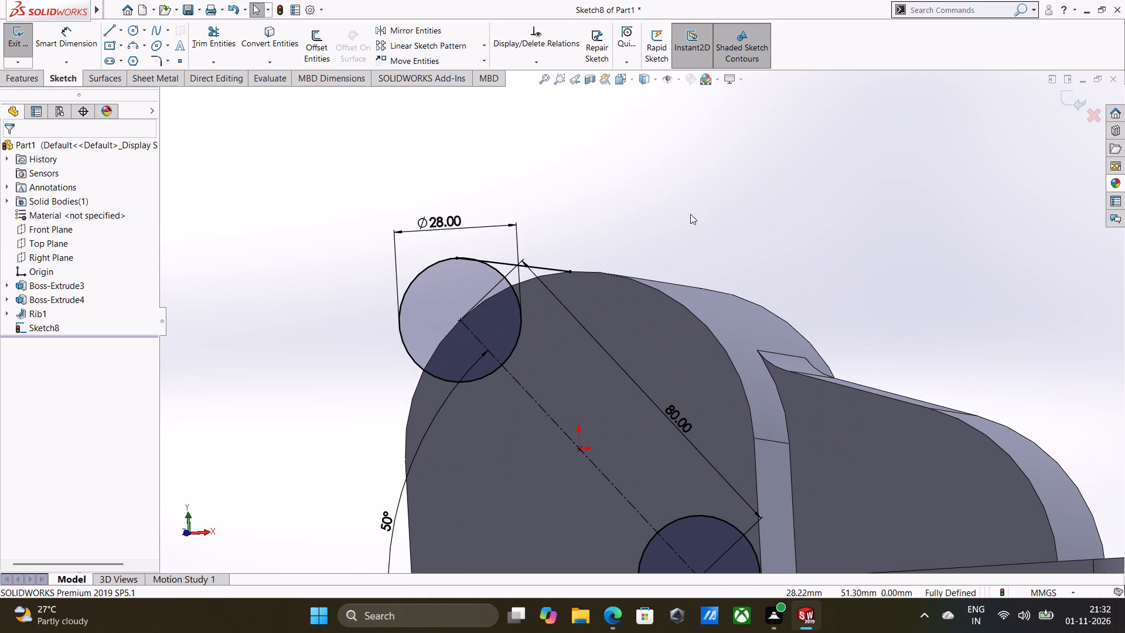
{"action": "key", "text": "ctrl+8"}
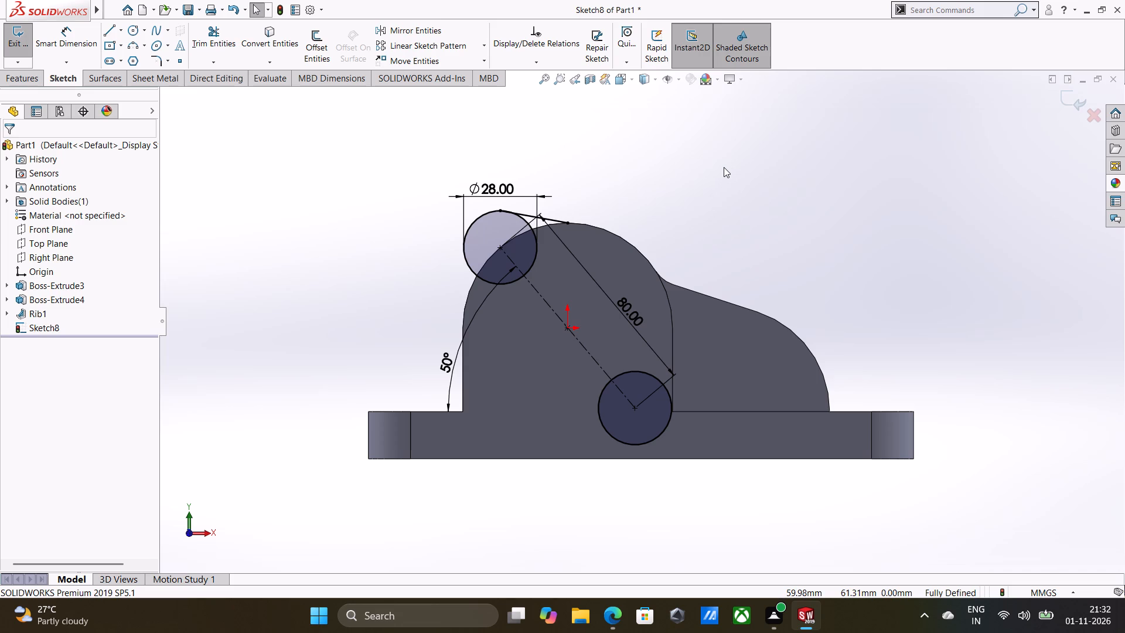
{"action": "right_click_drag", "start_coordinate": [899, 198], "coordinate": [724, 207]}
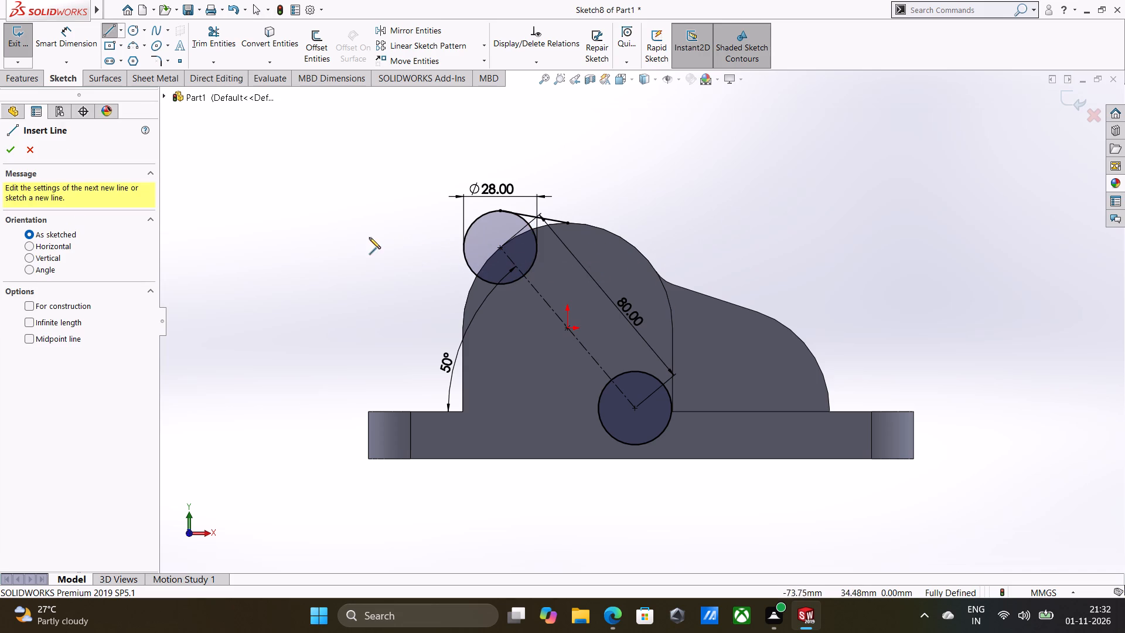
{"action": "left_click", "coordinate": [462, 249]}
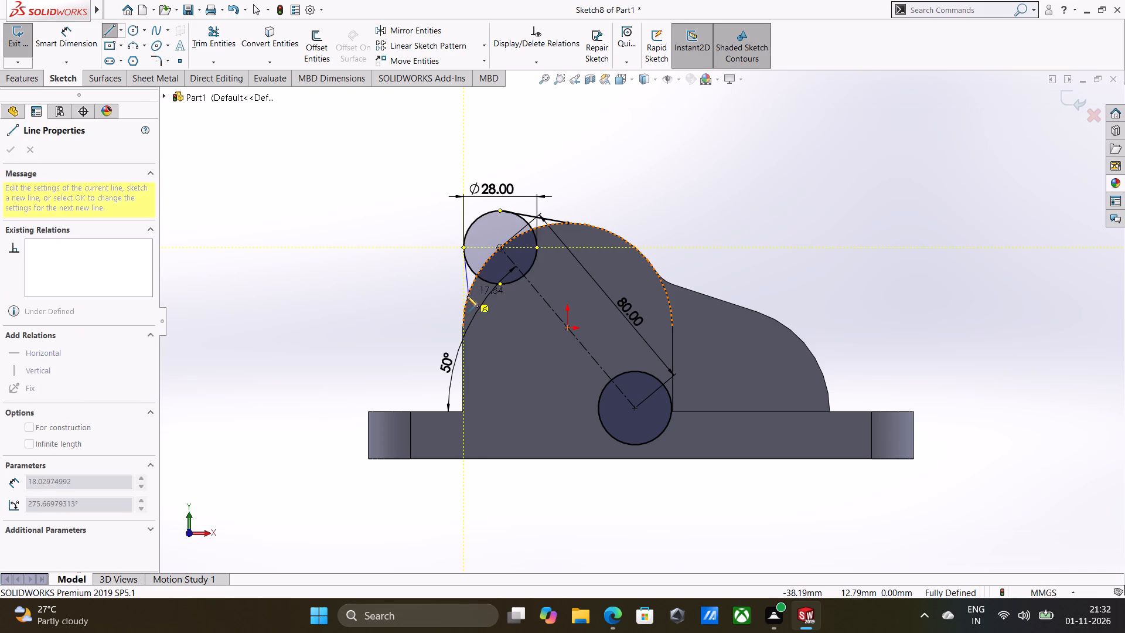
{"action": "left_click", "coordinate": [463, 413]}
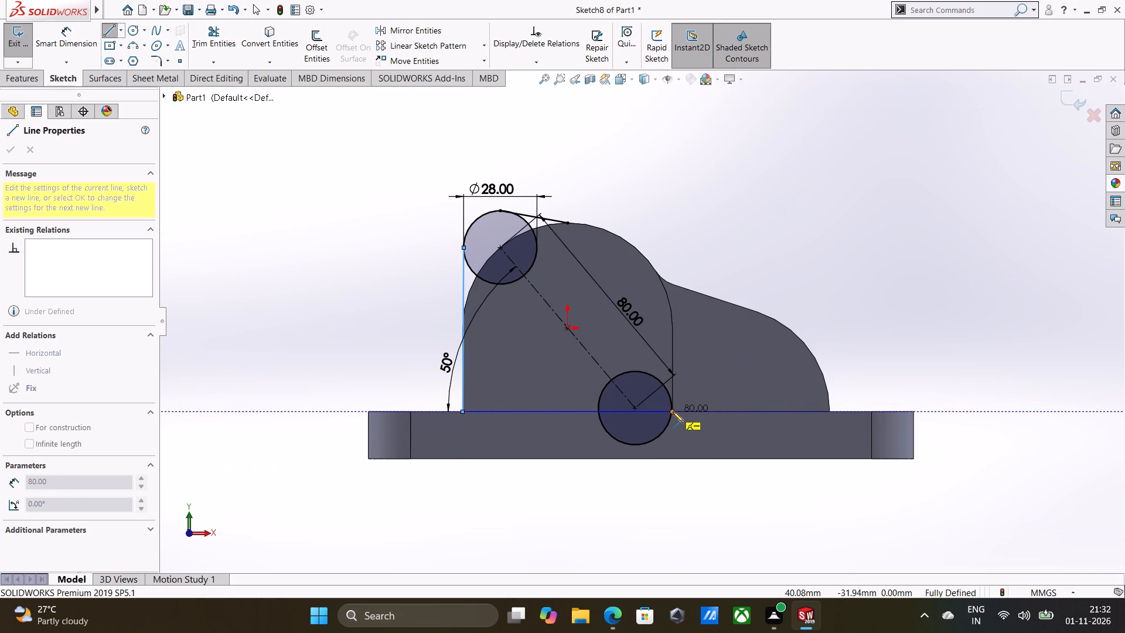
Continue the line chain horizontally 80 mm along the base plate's top edge to the arched body's bottom-right corner.
{"action": "middle_click_drag", "start_coordinate": [673, 408], "coordinate": [660, 335], "text": "shift"}
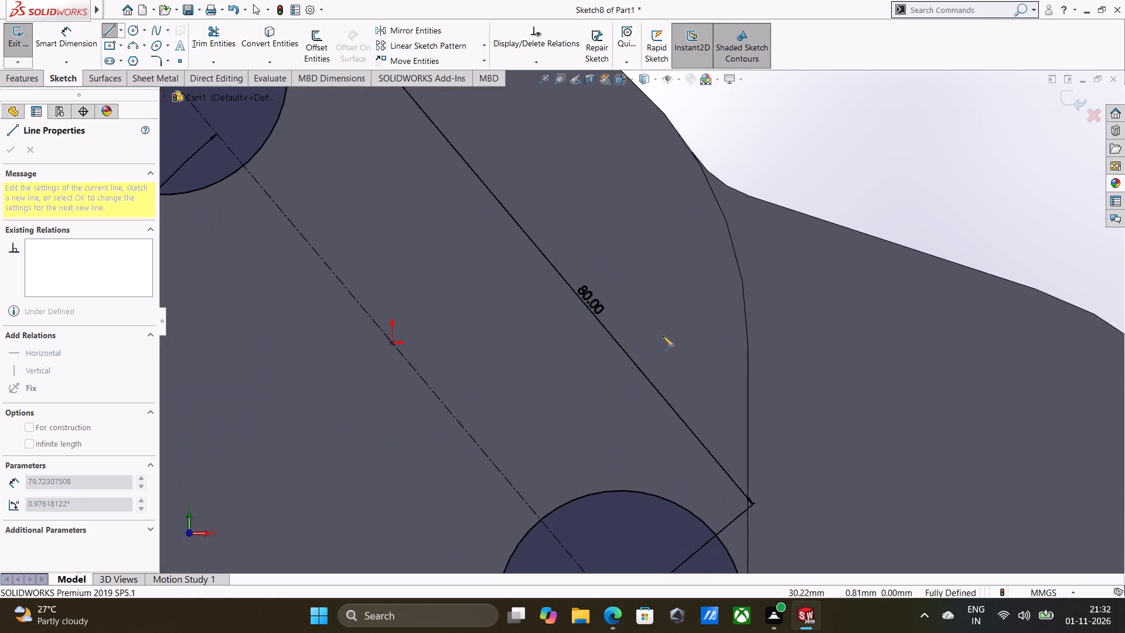
{"action": "middle_click_drag", "start_coordinate": [674, 350], "coordinate": [683, 379]}
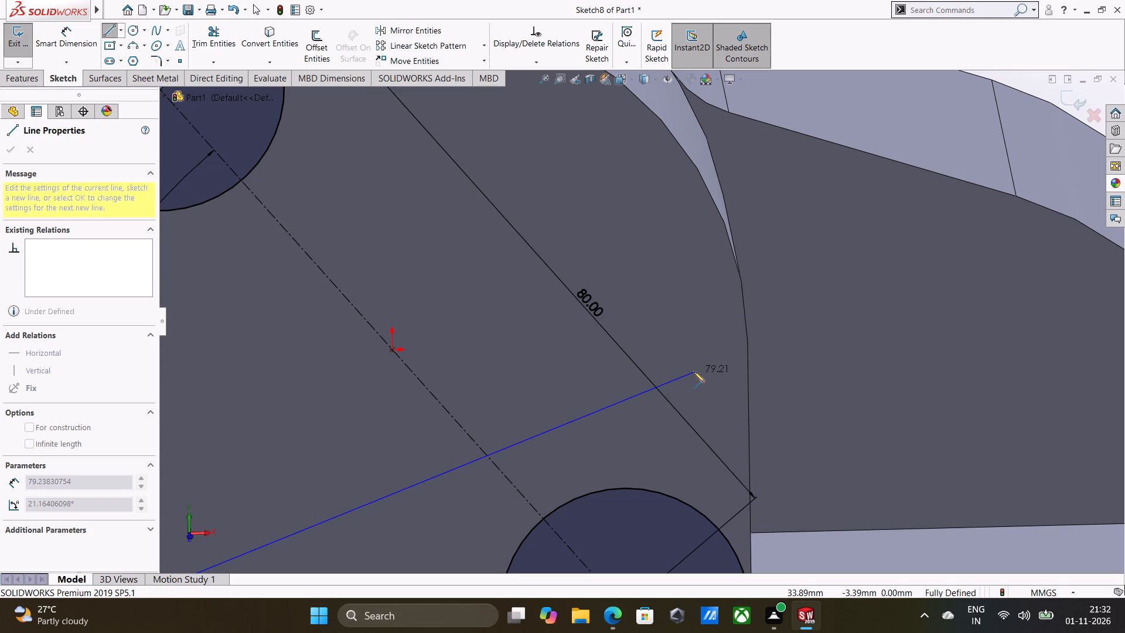
{"action": "key", "text": "ctrl+8"}
{"action": "middle_click_drag", "start_coordinate": [682, 380], "coordinate": [680, 377], "text": "ctrl"}
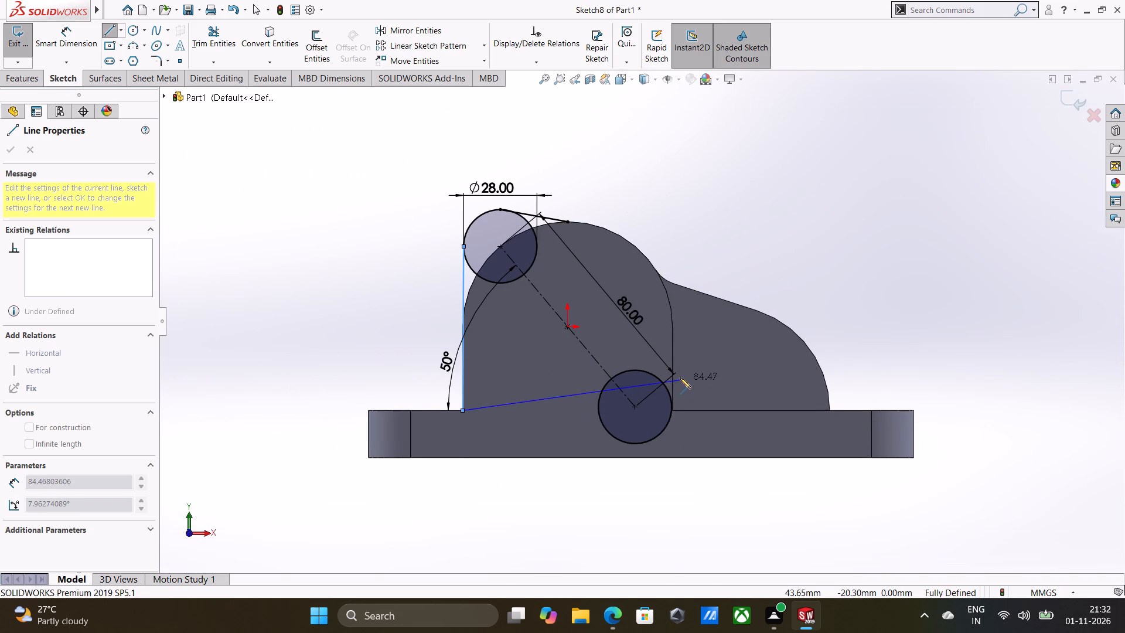
{"action": "middle_click_drag", "start_coordinate": [680, 377], "coordinate": [675, 372], "text": "ctrl"}
{"action": "middle_click_drag", "start_coordinate": [675, 380], "coordinate": [667, 320], "text": "shift"}
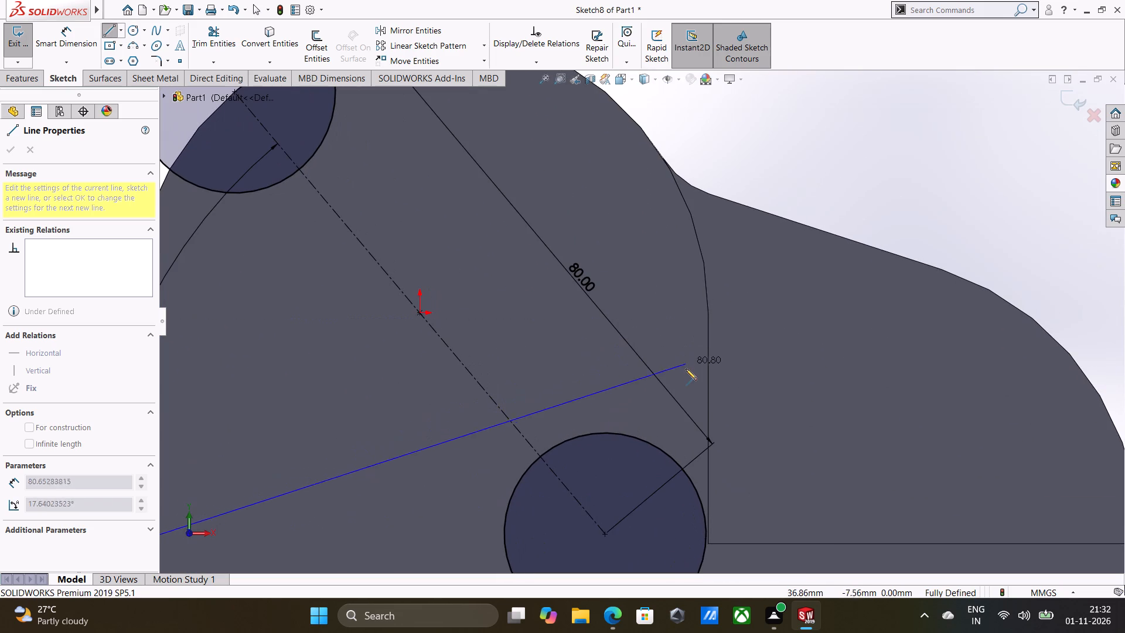
{"action": "middle_click_drag", "start_coordinate": [684, 362], "coordinate": [660, 171], "text": "ctrl"}
{"action": "middle_click_drag", "start_coordinate": [688, 274], "coordinate": [683, 187], "text": "shift"}
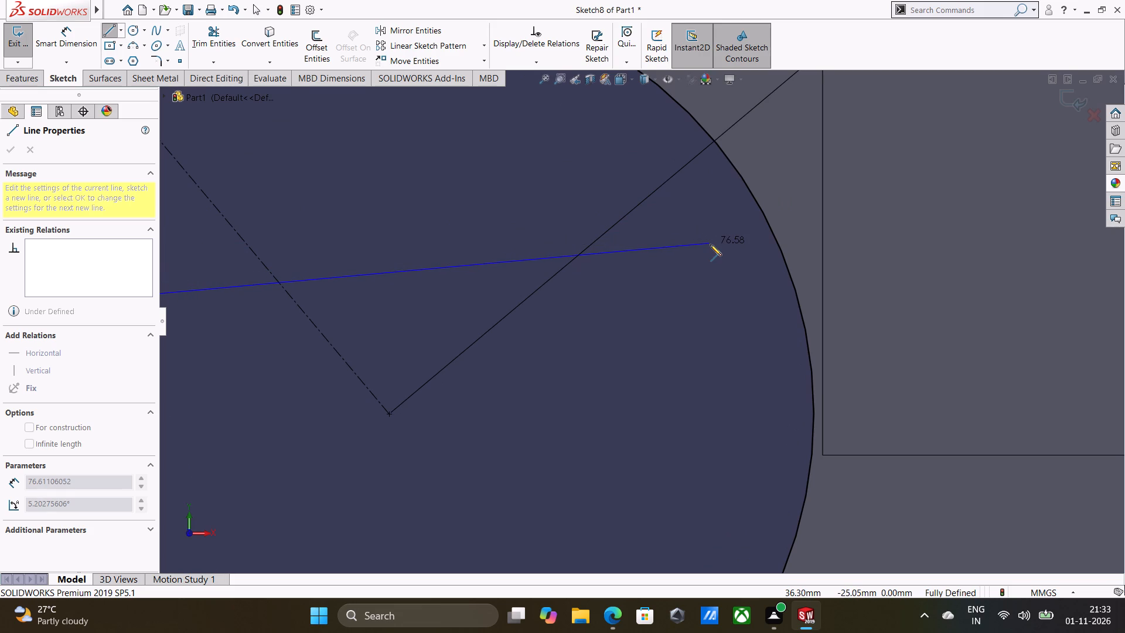
{"action": "left_click", "coordinate": [823, 457]}
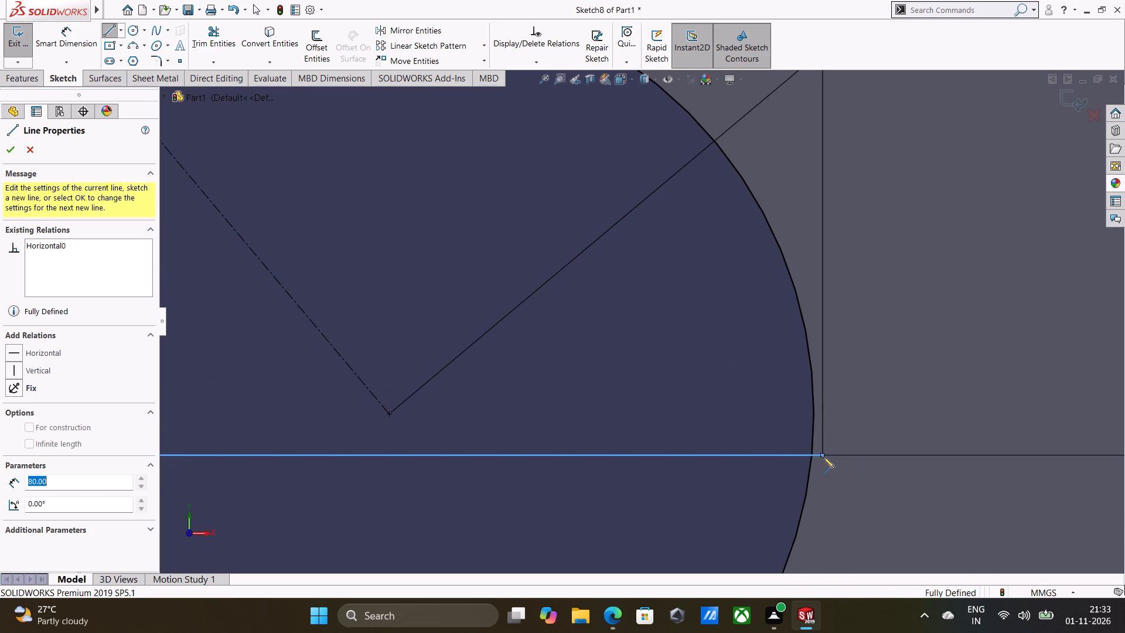
Finish the chain with a 32 mm vertical line up the arched body's straight right edge to the arc's start.
{"action": "middle_click_drag", "start_coordinate": [857, 268], "coordinate": [837, 383], "text": "shift"}
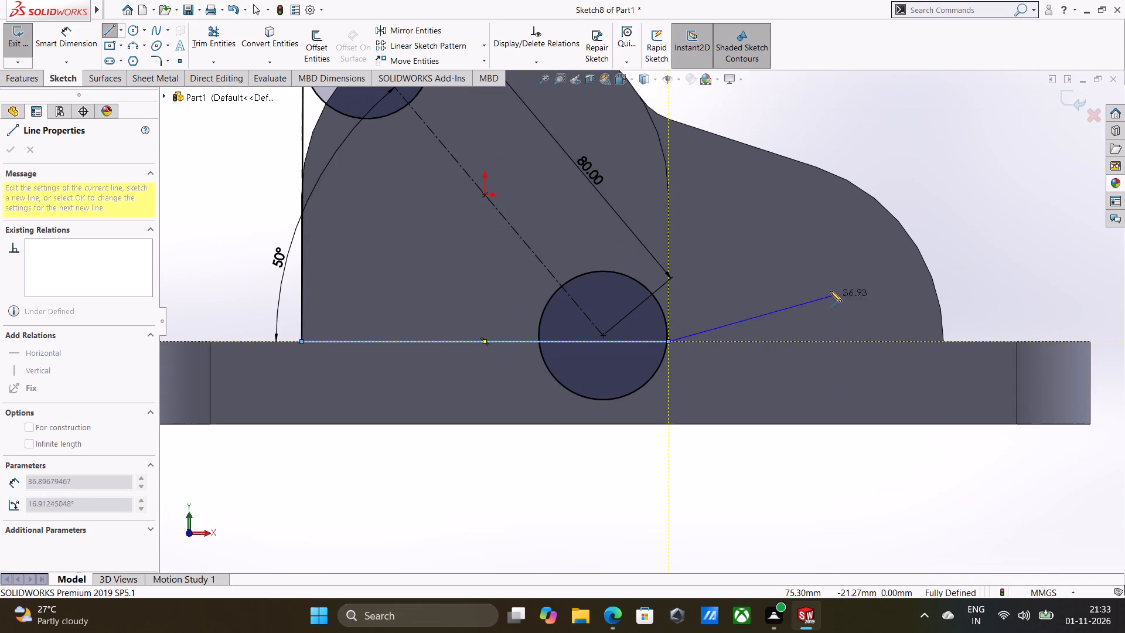
{"action": "middle_click_drag", "start_coordinate": [829, 291], "coordinate": [824, 317], "text": "shift"}
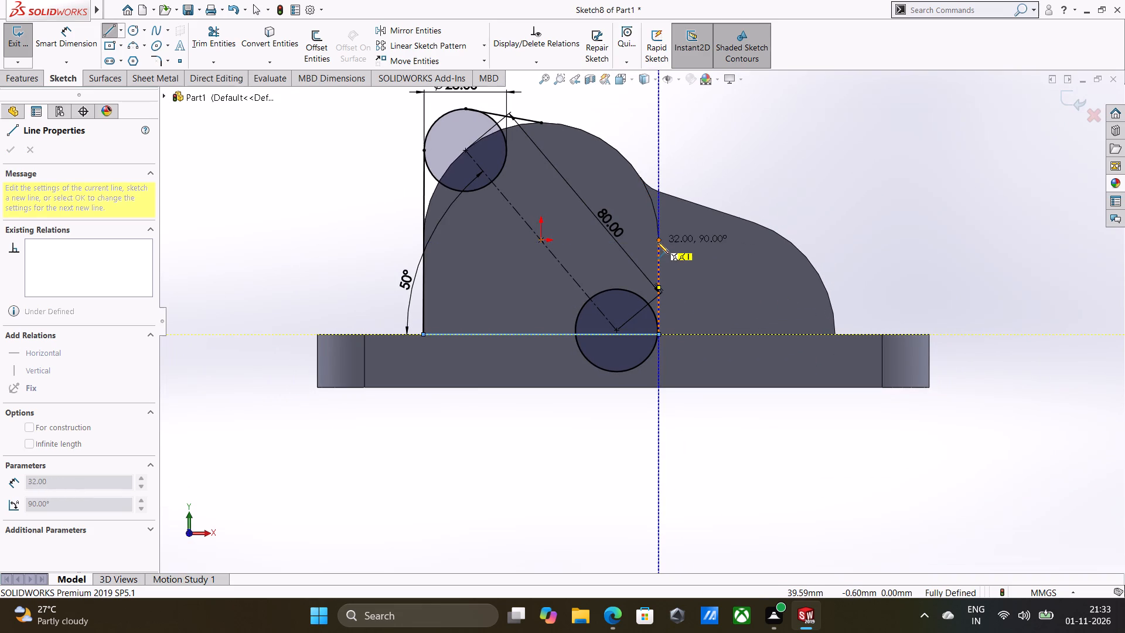
{"action": "left_click", "coordinate": [657, 242]}
{"action": "key", "text": "Escape"}
{"action": "key", "text": "Escape"}
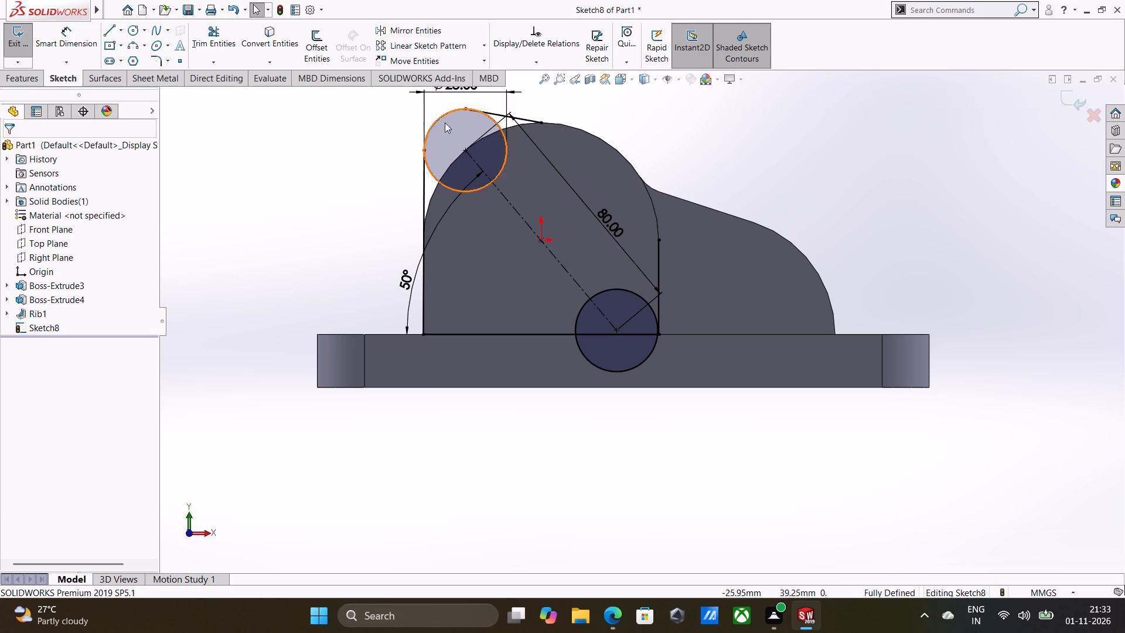
Extrude the three sketch regions between the upper-left circle and the arched body's curve 40 mm blind, reversed back along the body.
{"action": "left_click", "coordinate": [14, 83]}
{"action": "left_click", "coordinate": [32, 45]}
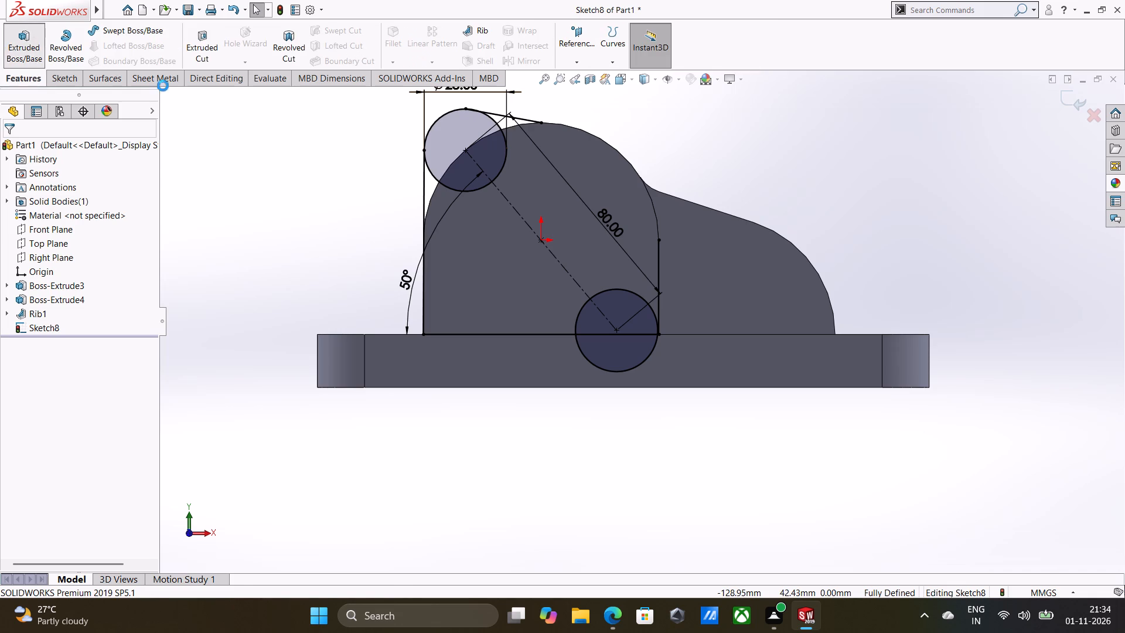
{"action": "middle_click_drag", "start_coordinate": [681, 228], "coordinate": [666, 240]}
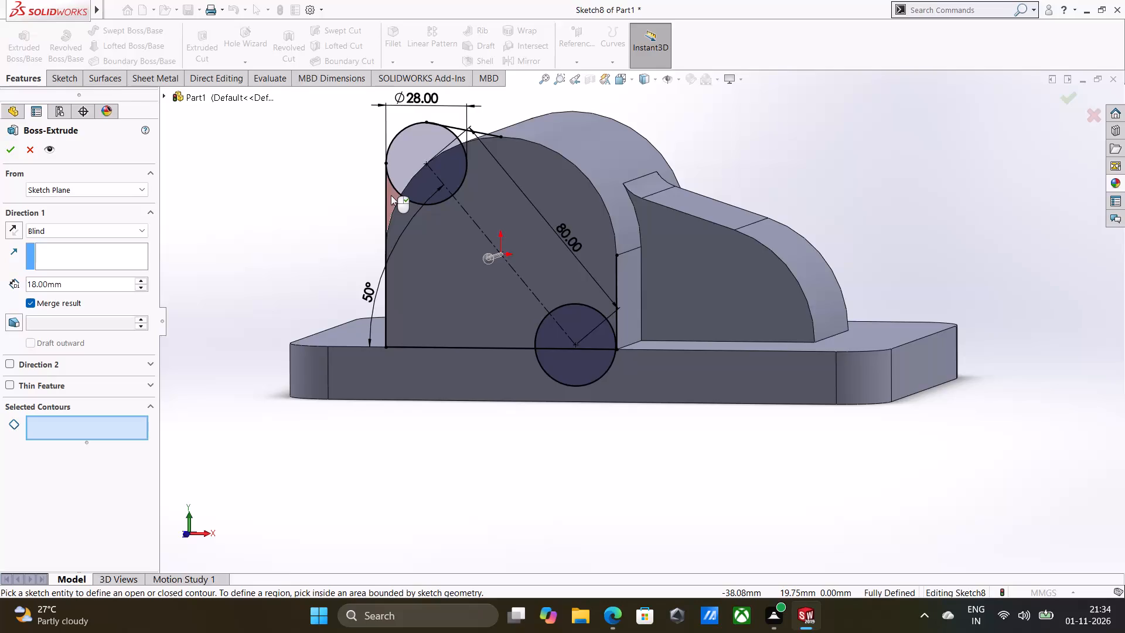
{"action": "left_click", "coordinate": [475, 138]}
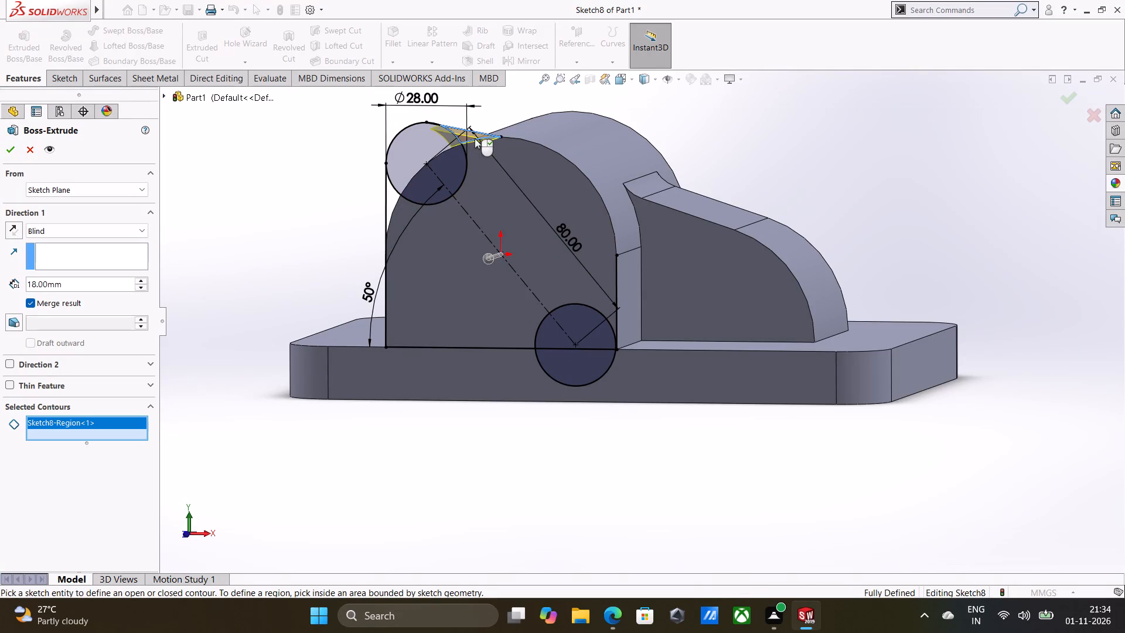
{"action": "left_click", "coordinate": [391, 193]}
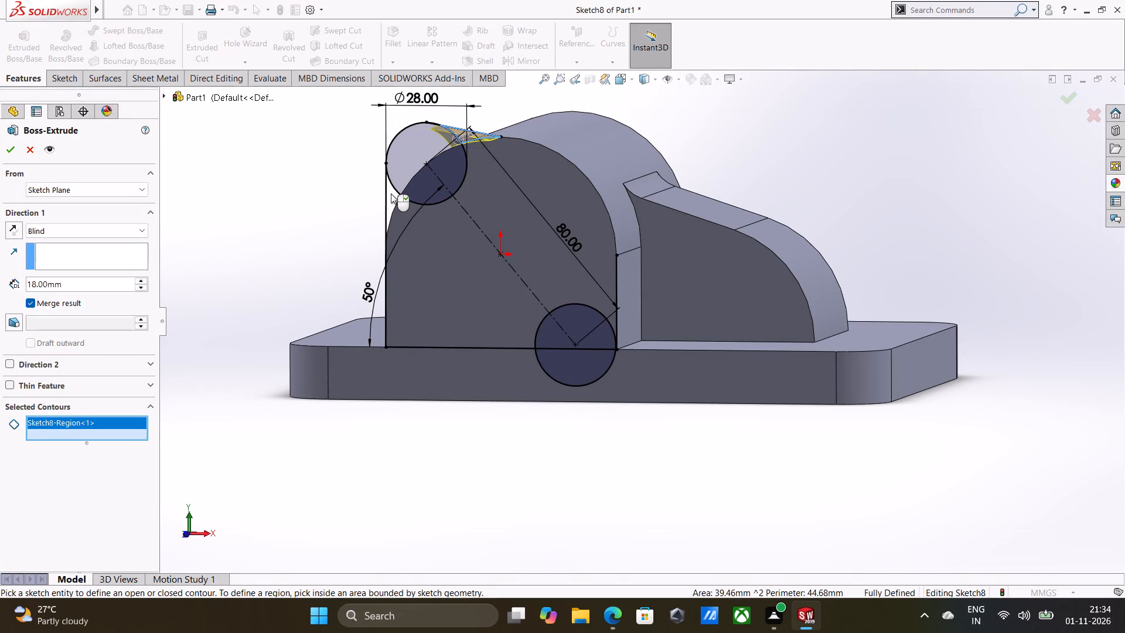
{"action": "left_click", "coordinate": [400, 148]}
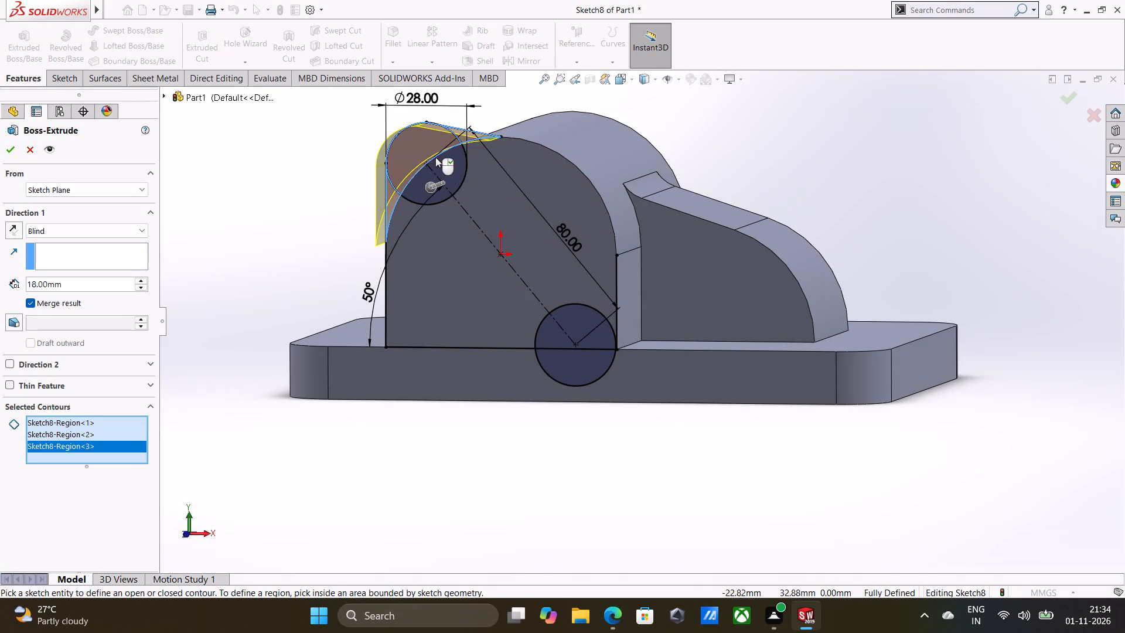
{"action": "middle_click_drag", "start_coordinate": [477, 169], "coordinate": [533, 243]}
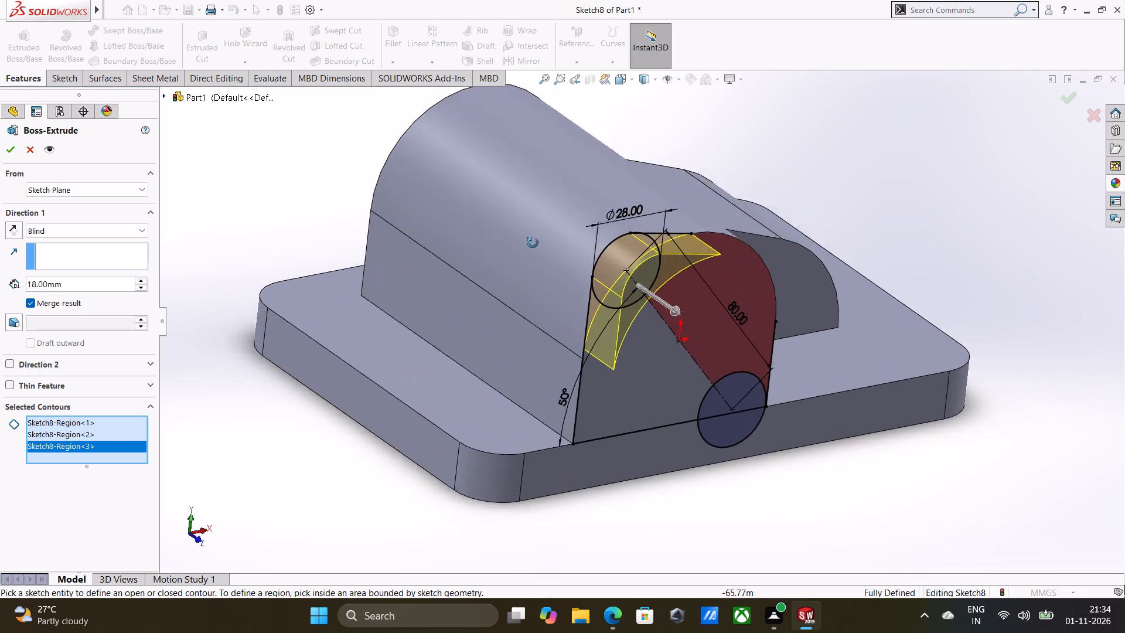
{"action": "middle_click_drag", "start_coordinate": [533, 243], "coordinate": [497, 251]}
{"action": "left_click", "coordinate": [506, 335]}
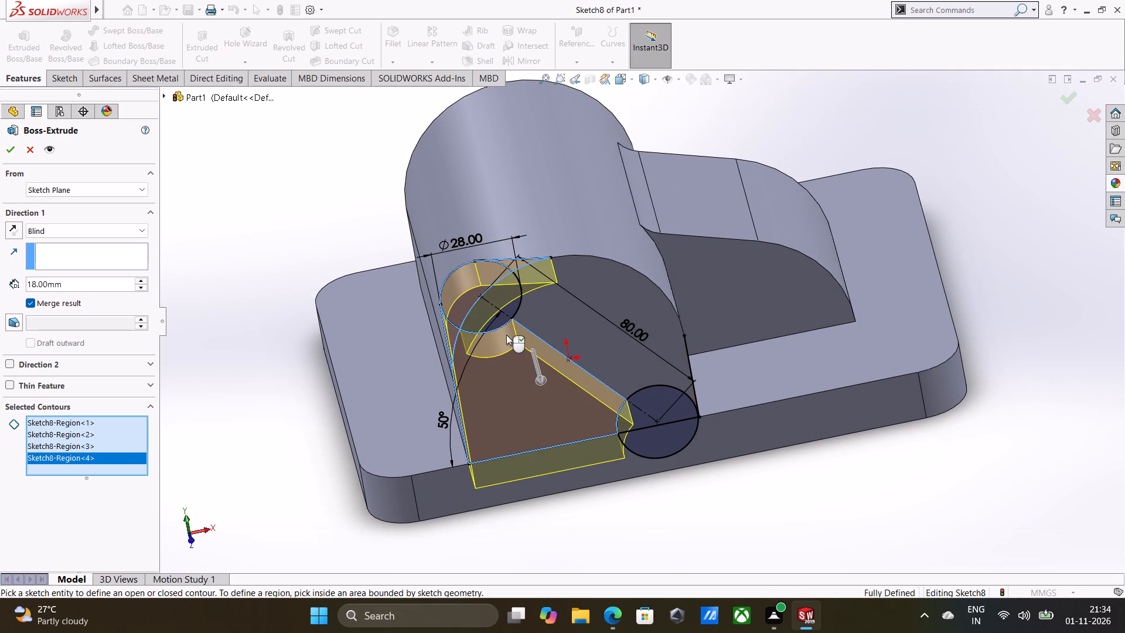
{"action": "left_click", "coordinate": [508, 370]}
{"action": "left_click", "coordinate": [507, 338]}
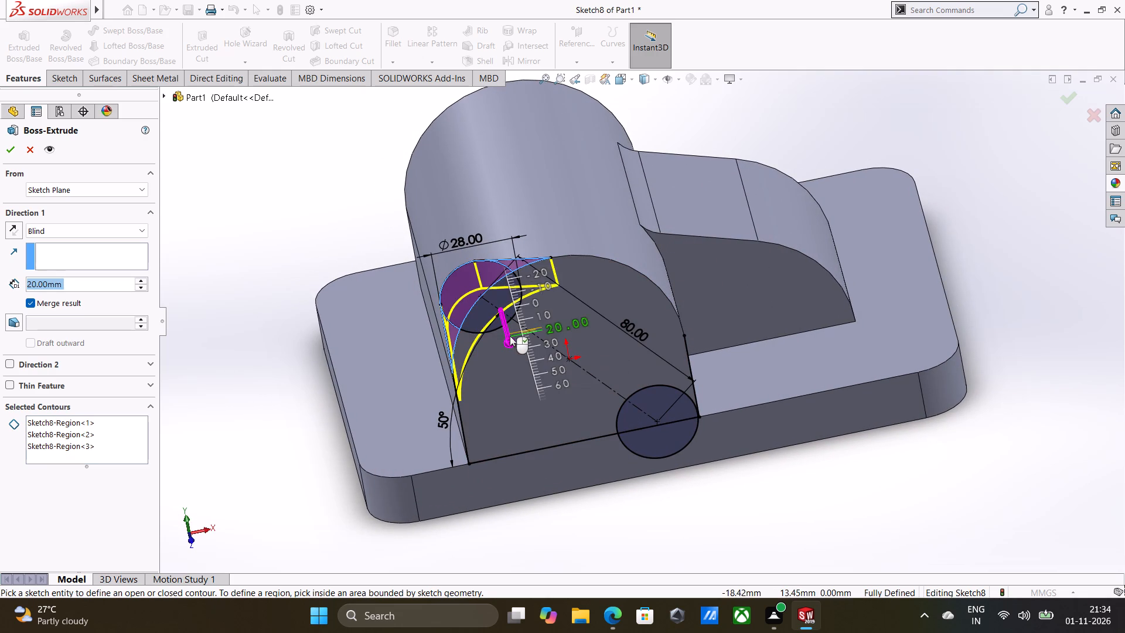
{"action": "left_click", "coordinate": [432, 287]}
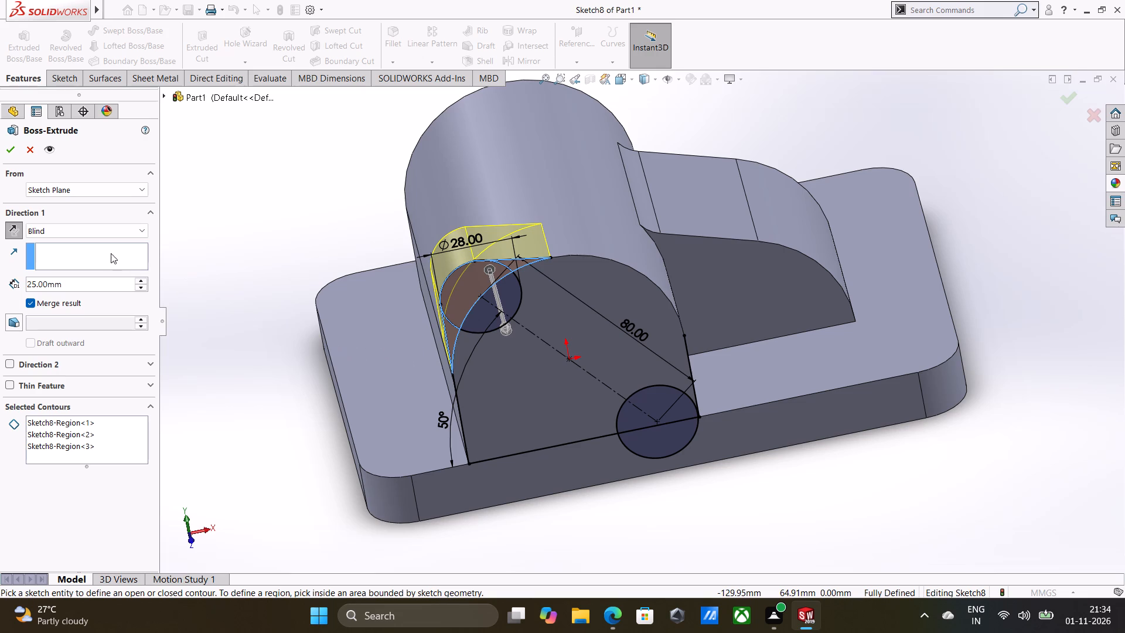
{"action": "double_click", "coordinate": [97, 283]}
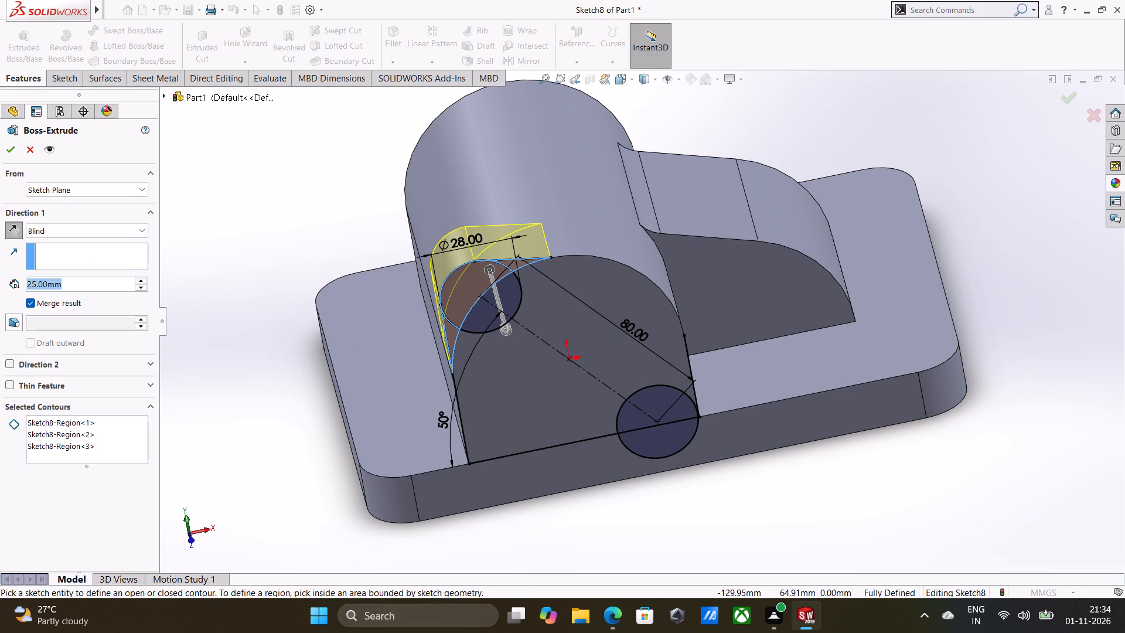
{"action": "type", "text": "40"}
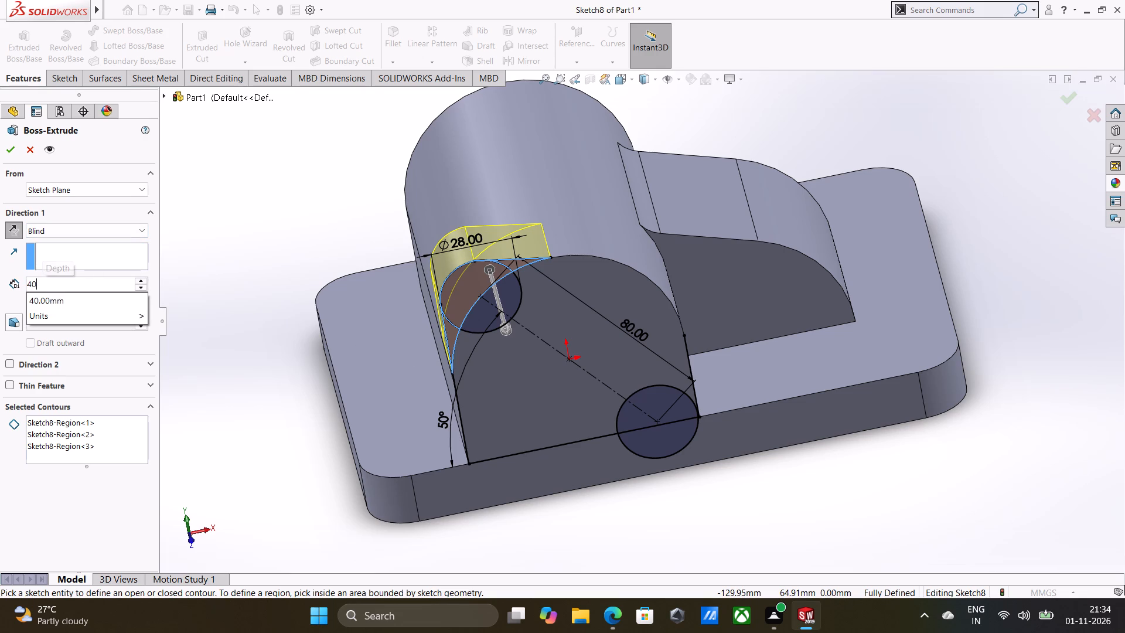
{"action": "key", "text": "Return"}
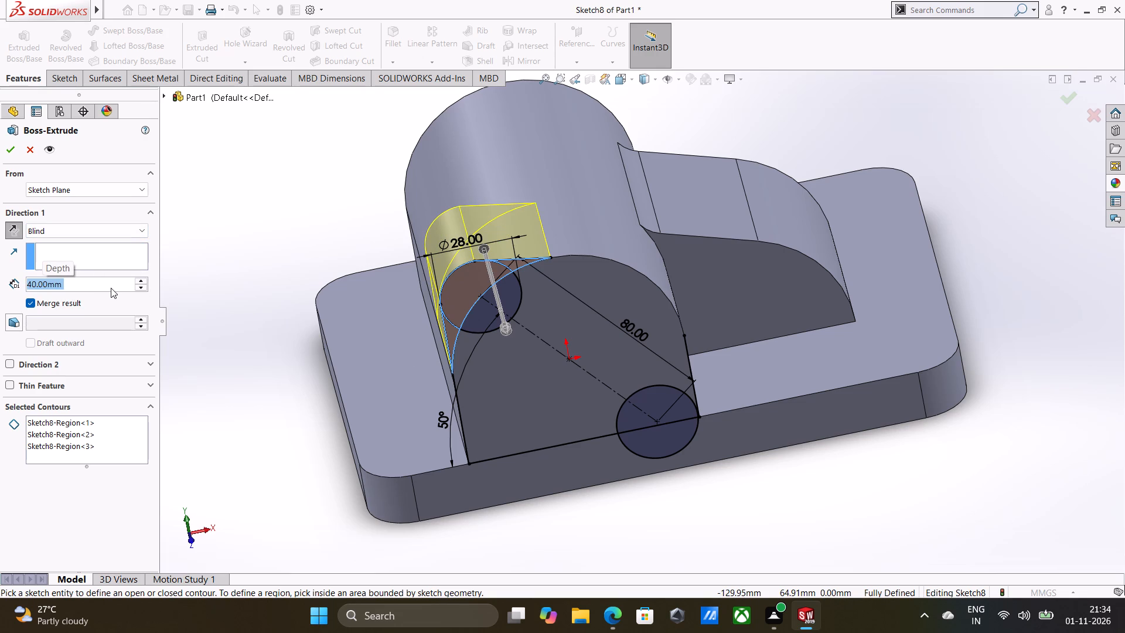
{"action": "key", "text": "Return"}
{"action": "left_click", "coordinate": [261, 285]}
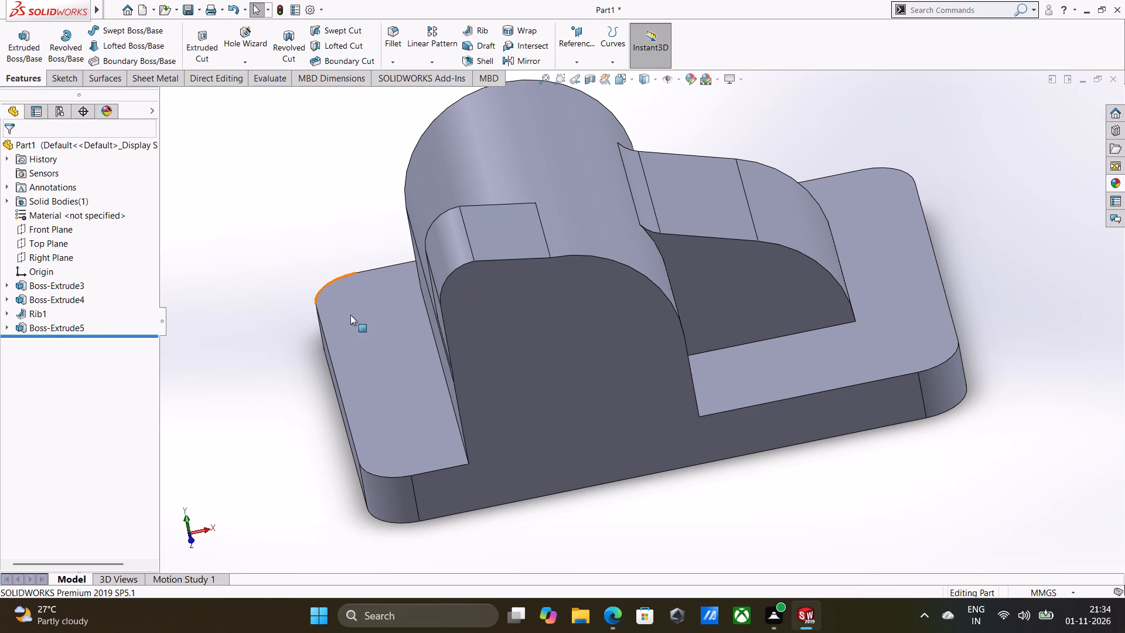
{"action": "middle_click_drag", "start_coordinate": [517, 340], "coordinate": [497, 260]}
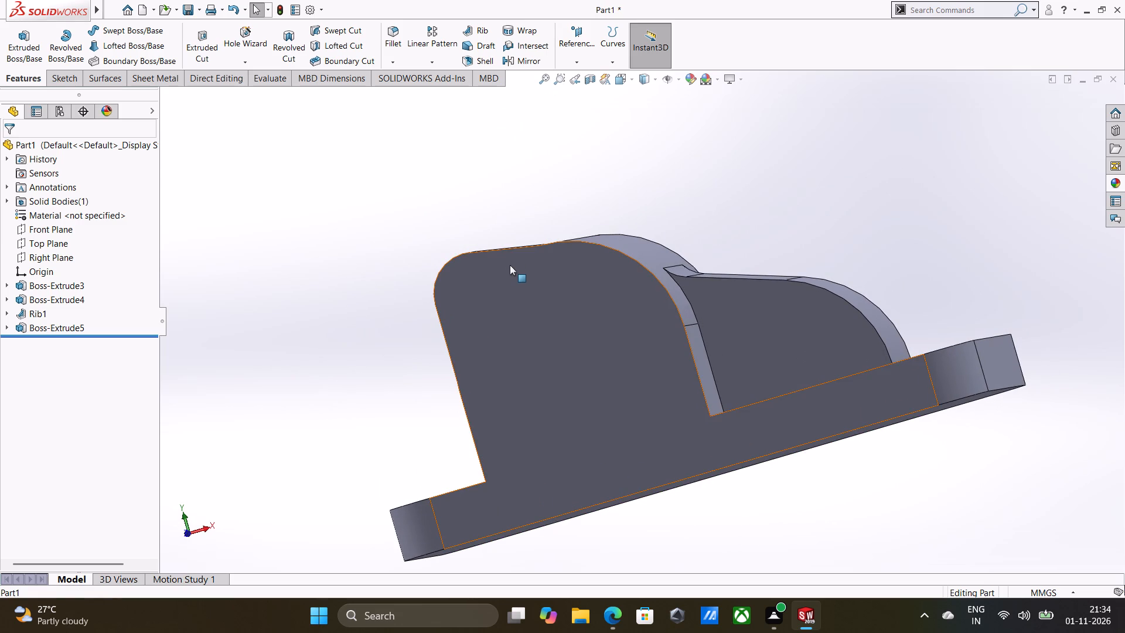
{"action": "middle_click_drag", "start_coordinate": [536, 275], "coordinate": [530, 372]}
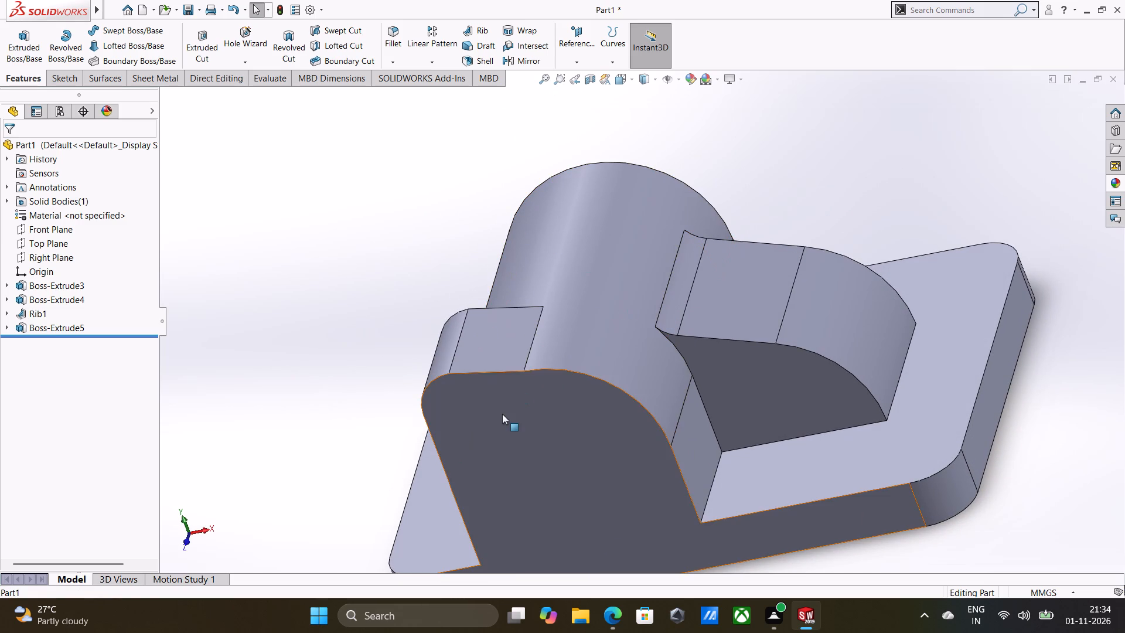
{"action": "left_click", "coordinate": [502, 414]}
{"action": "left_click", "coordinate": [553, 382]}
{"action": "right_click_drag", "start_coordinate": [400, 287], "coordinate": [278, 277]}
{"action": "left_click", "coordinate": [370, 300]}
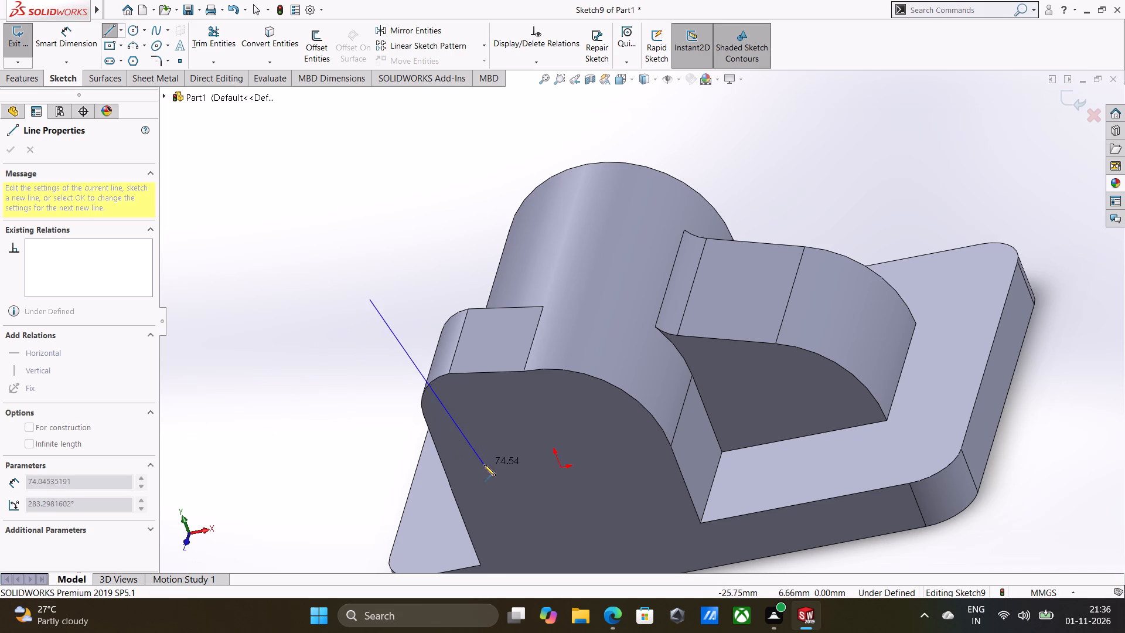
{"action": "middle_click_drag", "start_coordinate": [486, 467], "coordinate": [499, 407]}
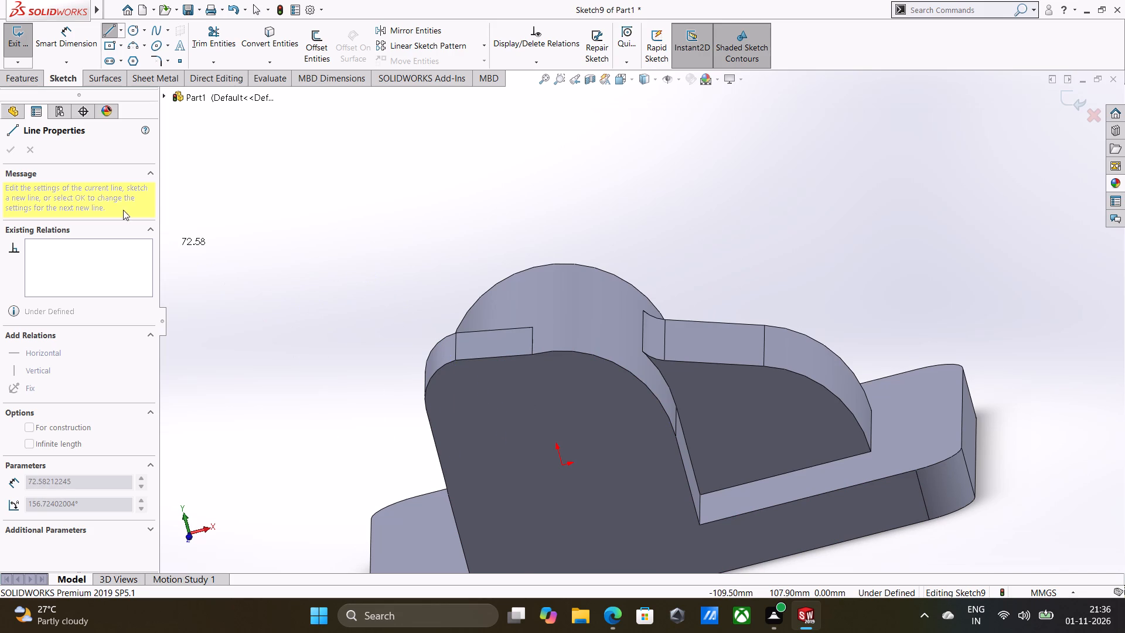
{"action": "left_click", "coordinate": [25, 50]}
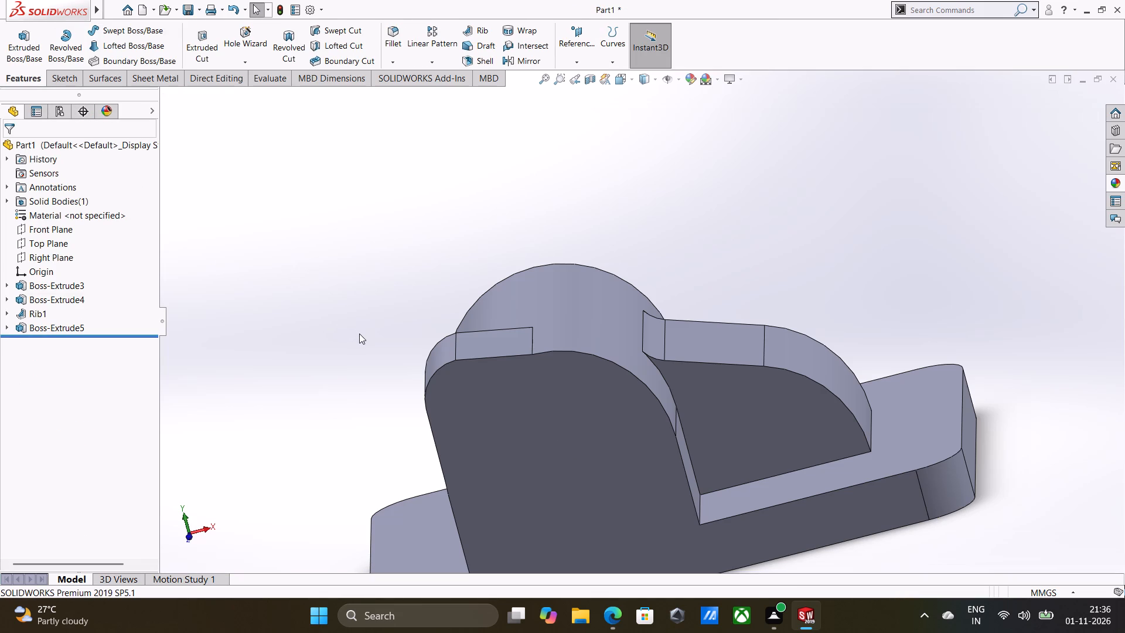
Start a sketch on the Right Plane and draw a horizontal construction line about 155 mm long with its midpoint on the origin.
{"action": "left_click", "coordinate": [69, 263]}
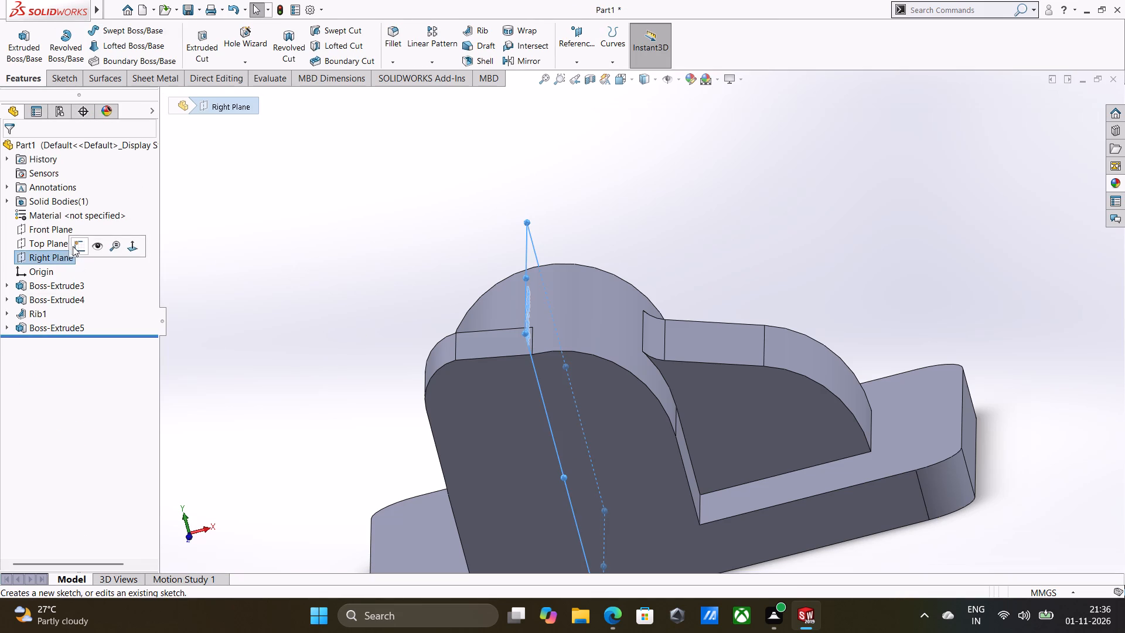
{"action": "left_click", "coordinate": [73, 246]}
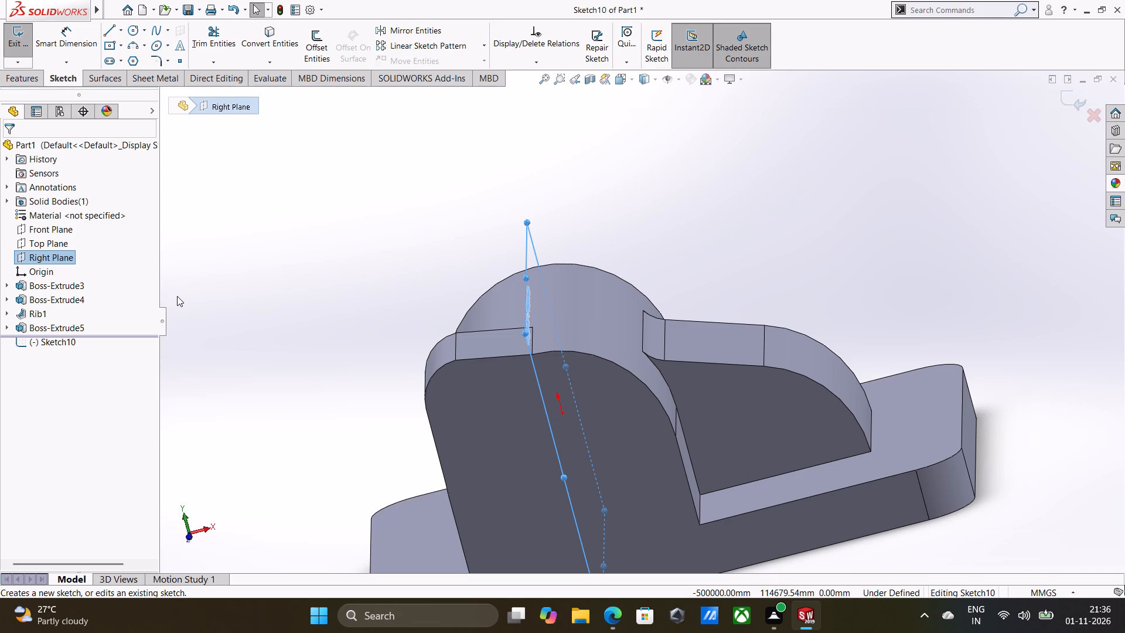
{"action": "key", "text": "ctrl+8"}
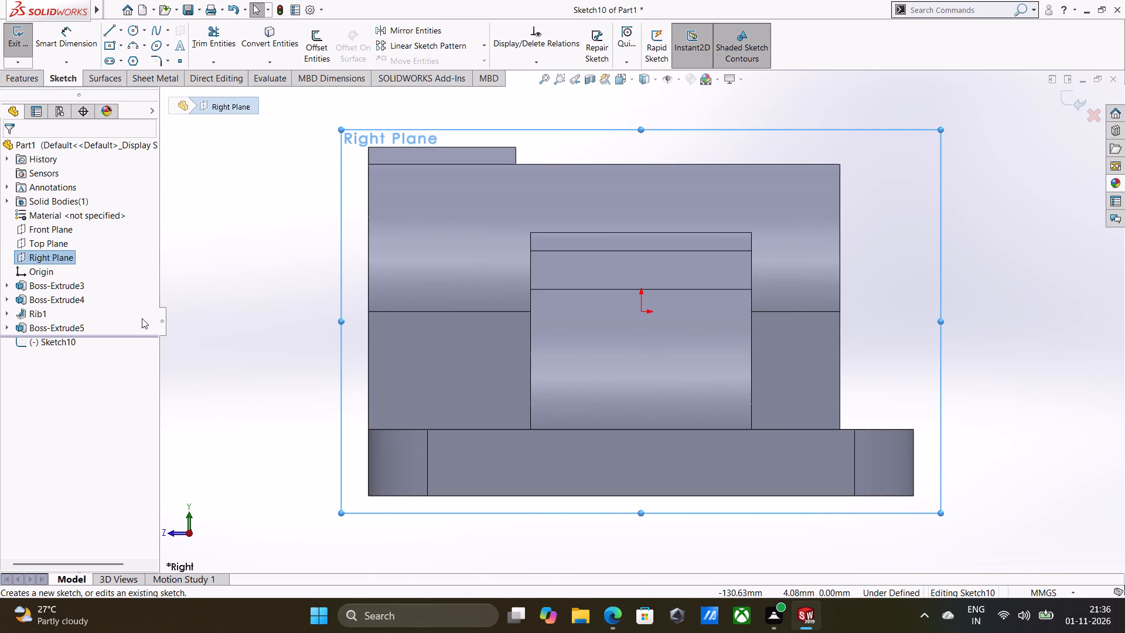
{"action": "right_click_drag", "start_coordinate": [290, 402], "coordinate": [224, 396]}
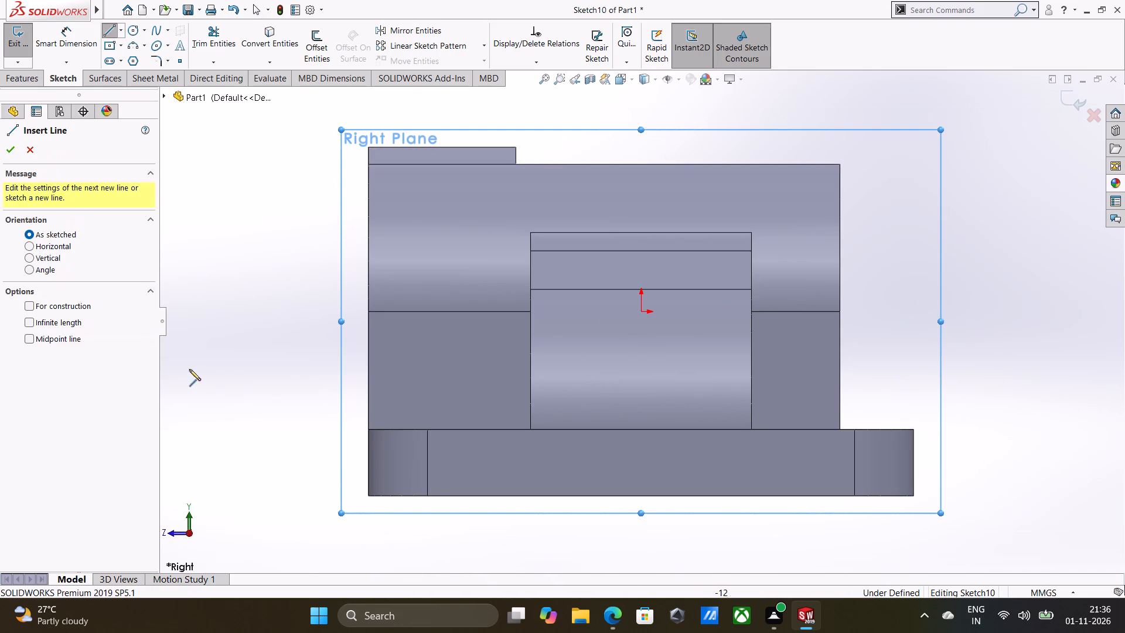
{"action": "left_click", "coordinate": [26, 341]}
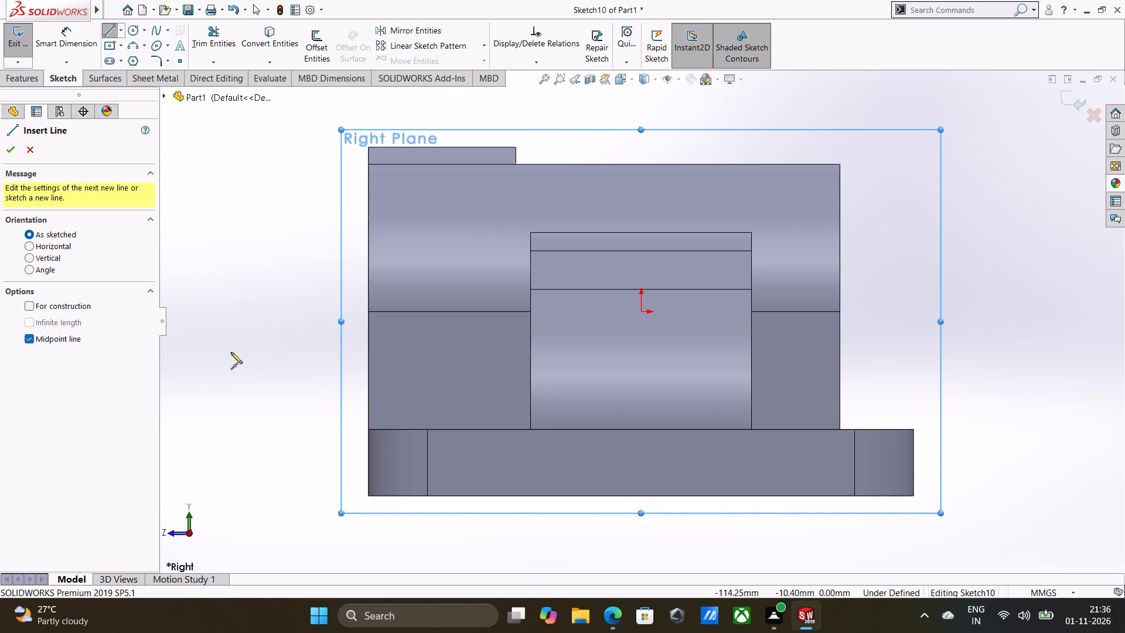
{"action": "left_click", "coordinate": [640, 313]}
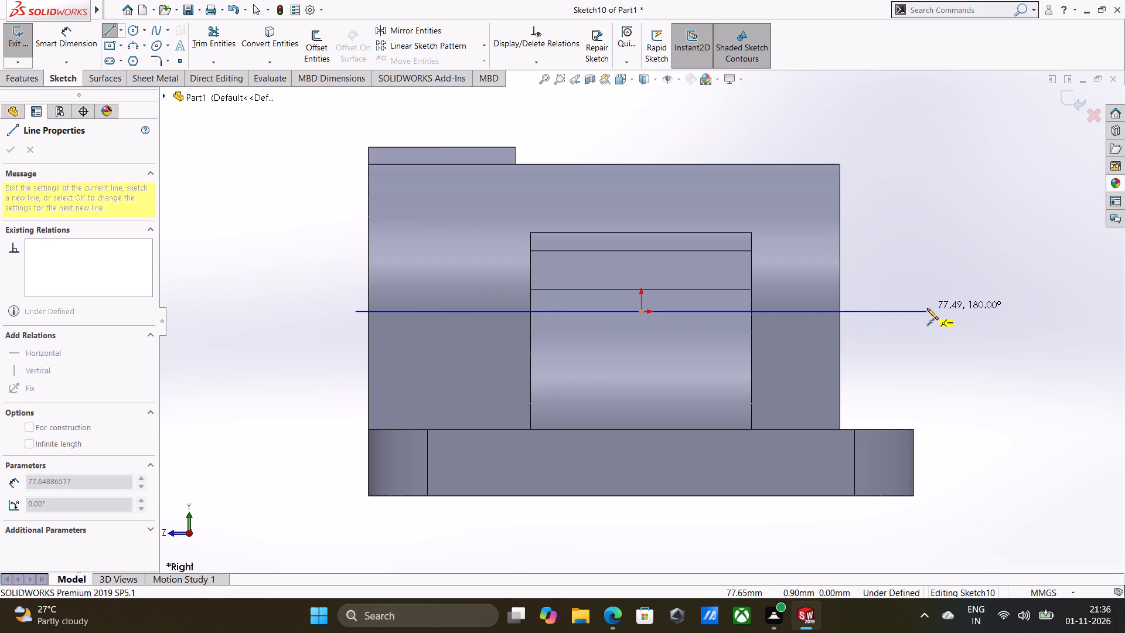
{"action": "left_click", "coordinate": [927, 308]}
{"action": "right_click", "coordinate": [930, 281]}
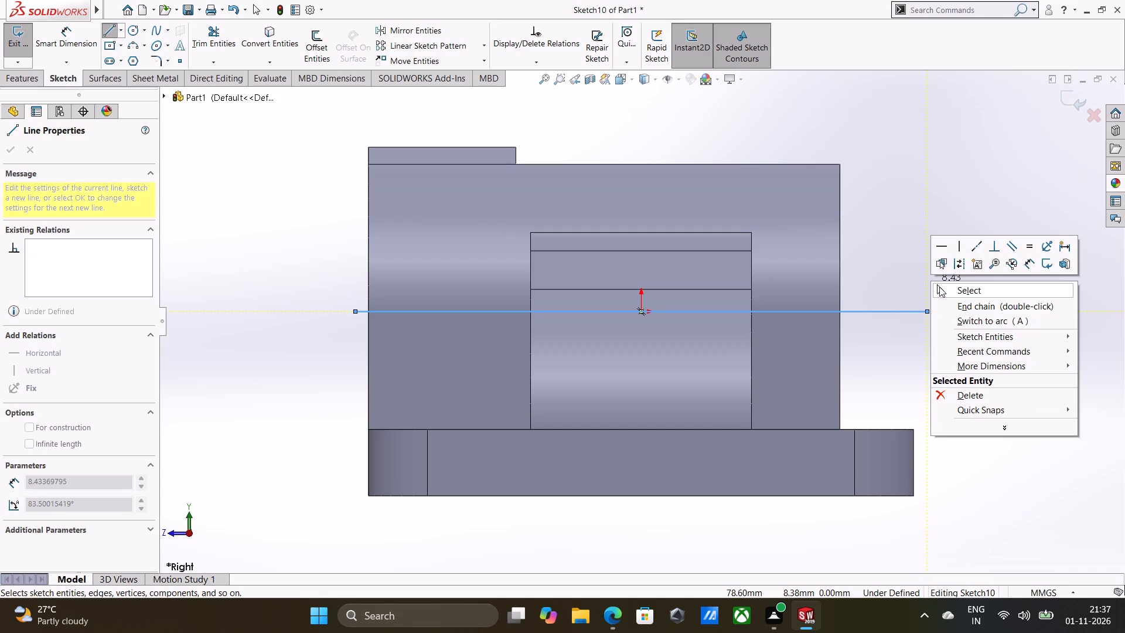
{"action": "left_click", "coordinate": [939, 287]}
{"action": "left_click", "coordinate": [892, 315]}
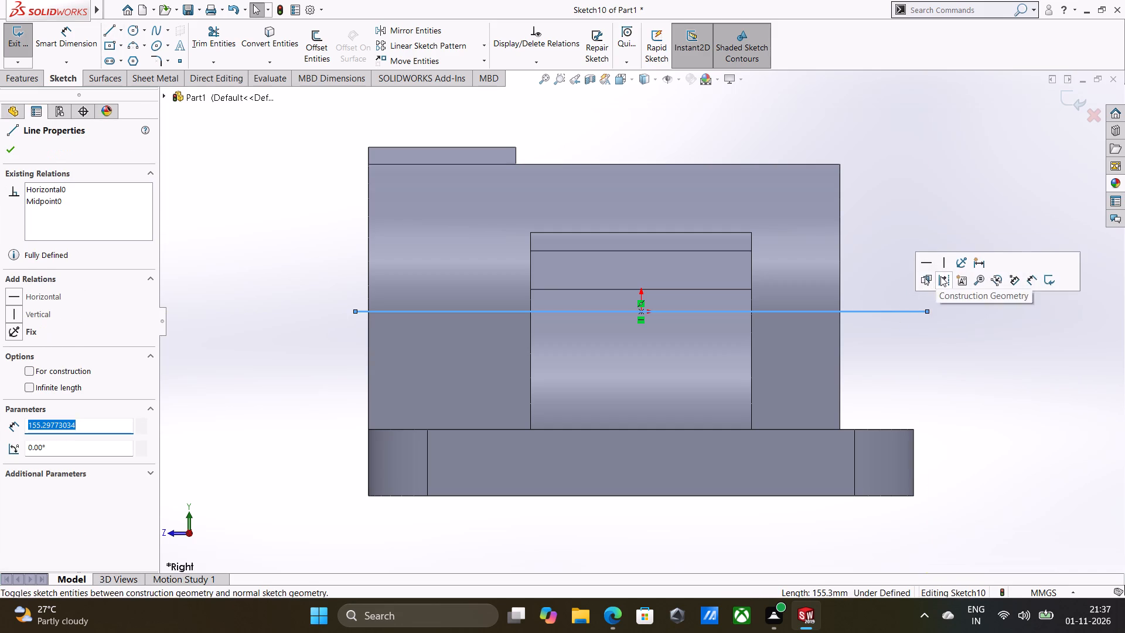
{"action": "left_click", "coordinate": [940, 276]}
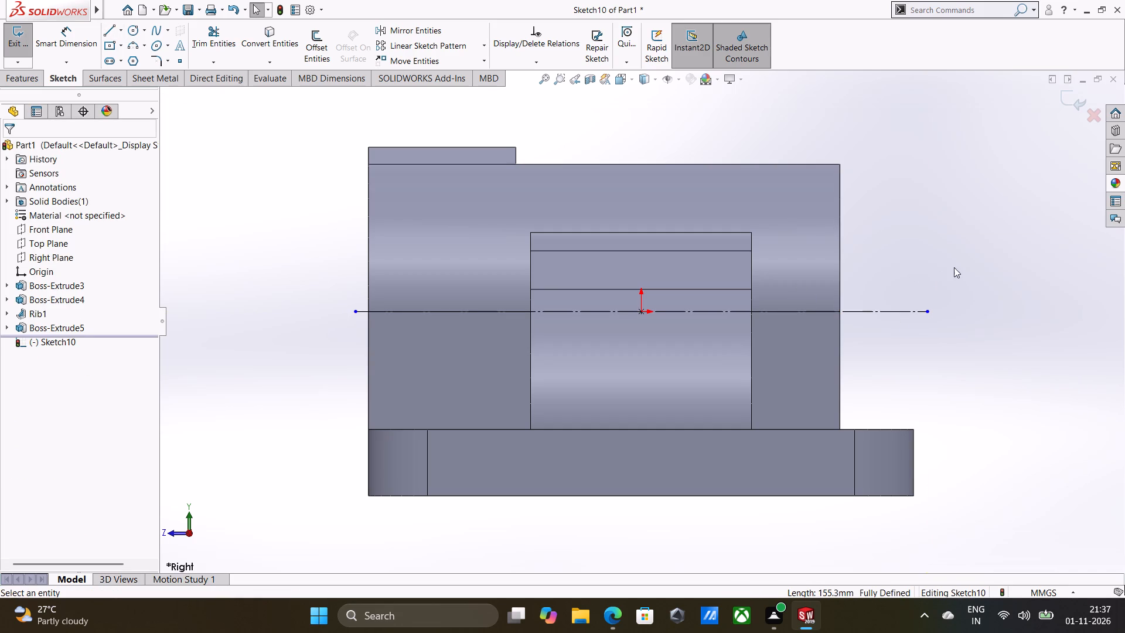
Sketch a closed stepped profile above the axis, about 101 mm long from the body's left face, with a 30.5 mm high end and lower 59 mm middle.
{"action": "right_click_drag", "start_coordinate": [954, 267], "coordinate": [877, 267]}
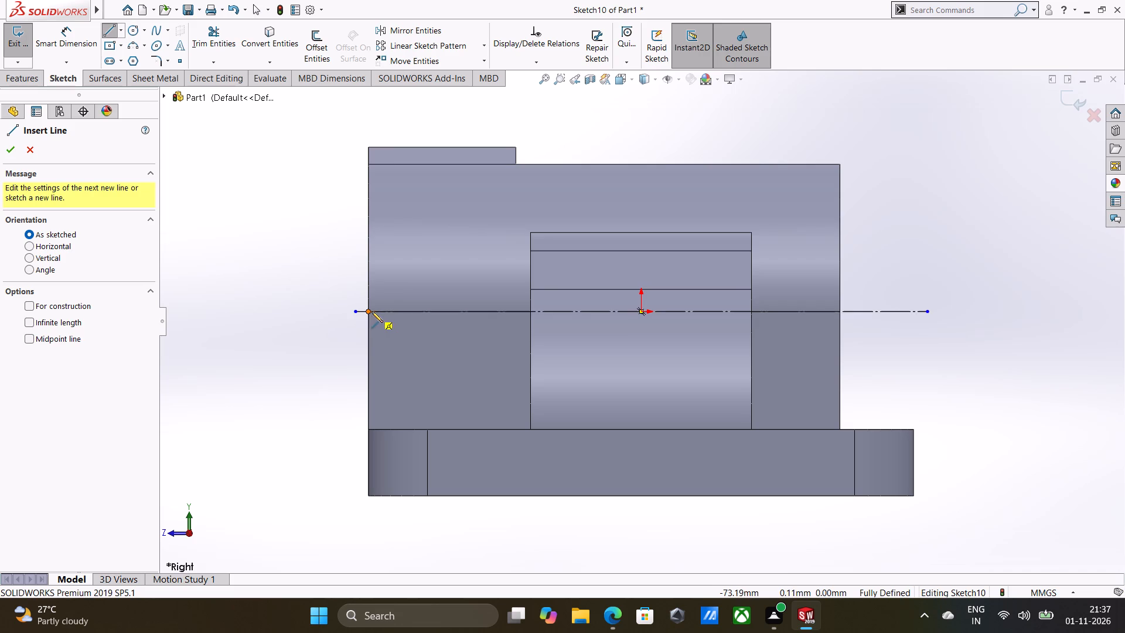
{"action": "left_click", "coordinate": [370, 311]}
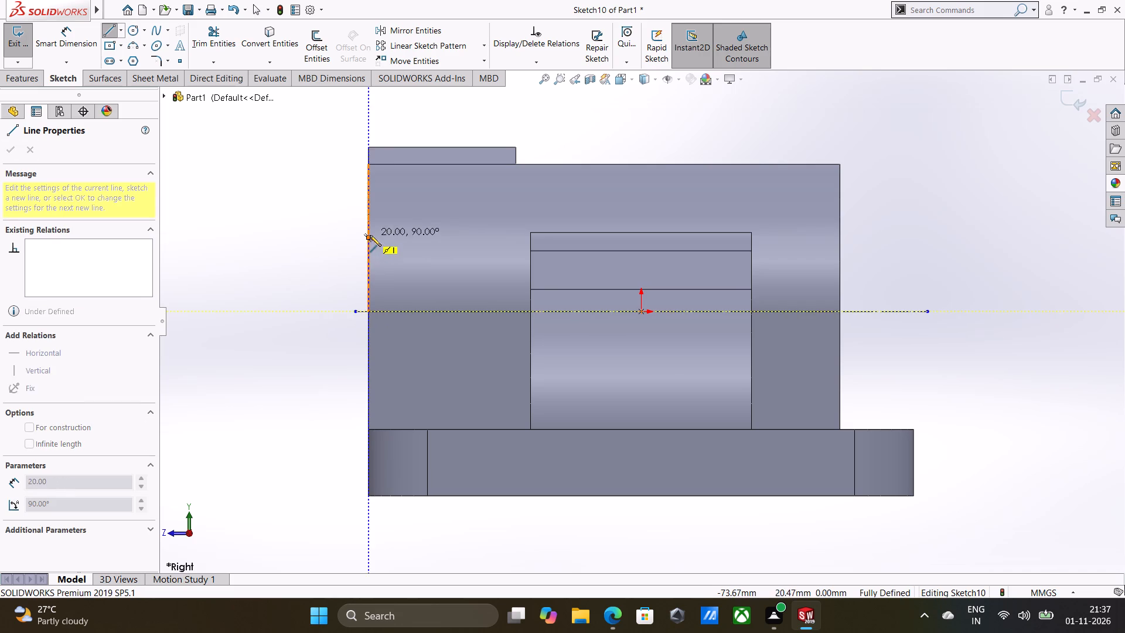
{"action": "left_click", "coordinate": [370, 199]}
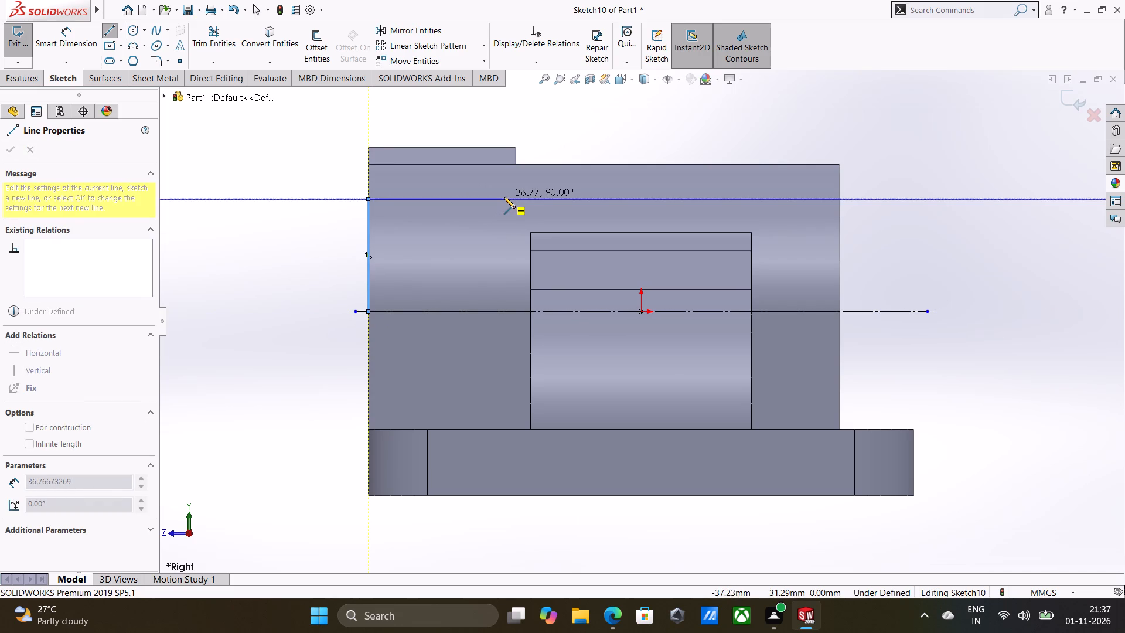
{"action": "left_click", "coordinate": [504, 197]}
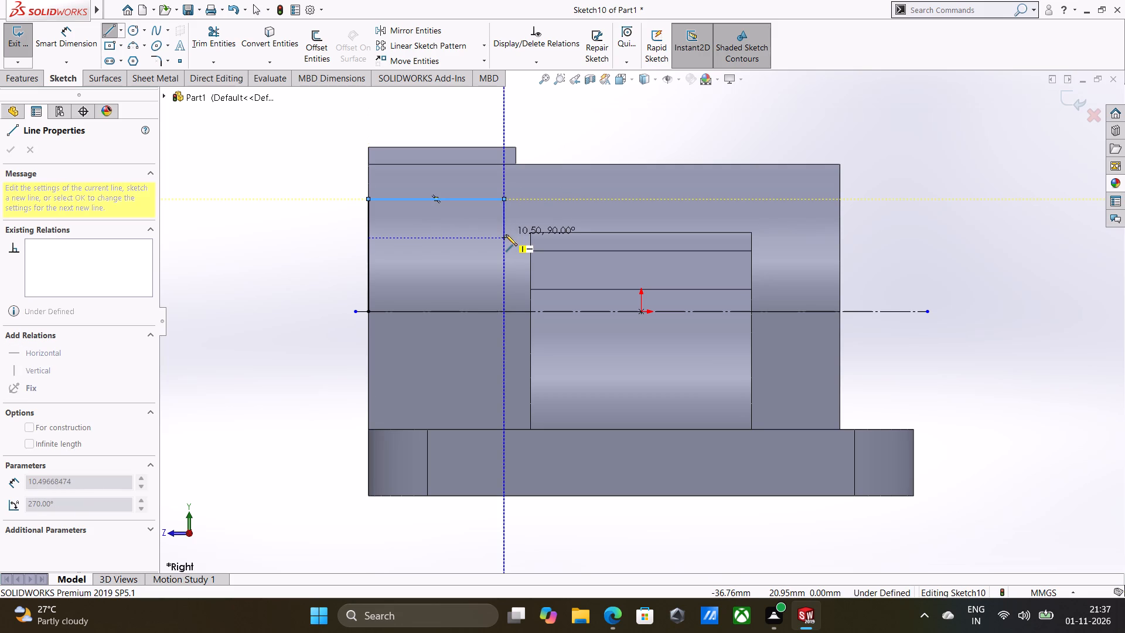
{"action": "left_click", "coordinate": [504, 220]}
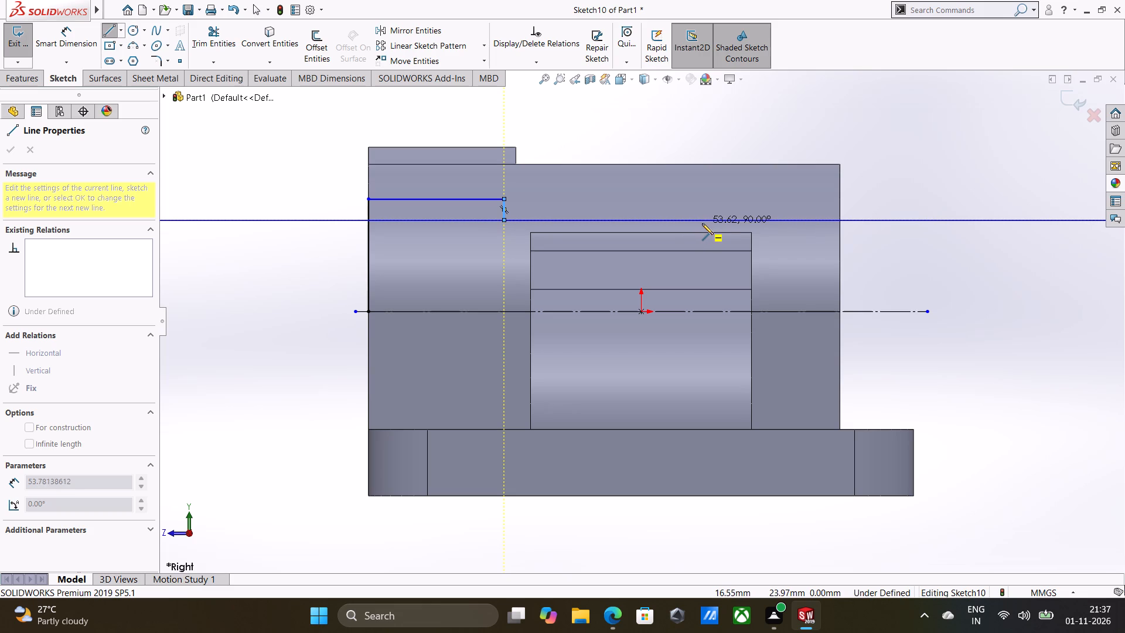
{"action": "left_click", "coordinate": [722, 219]}
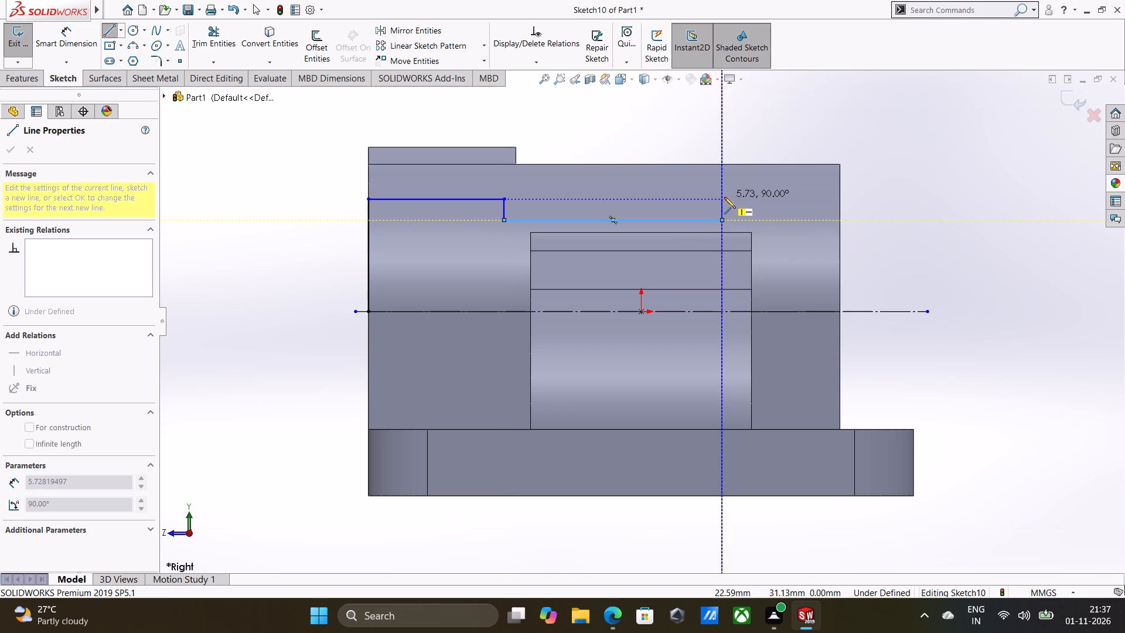
{"action": "left_click", "coordinate": [721, 195]}
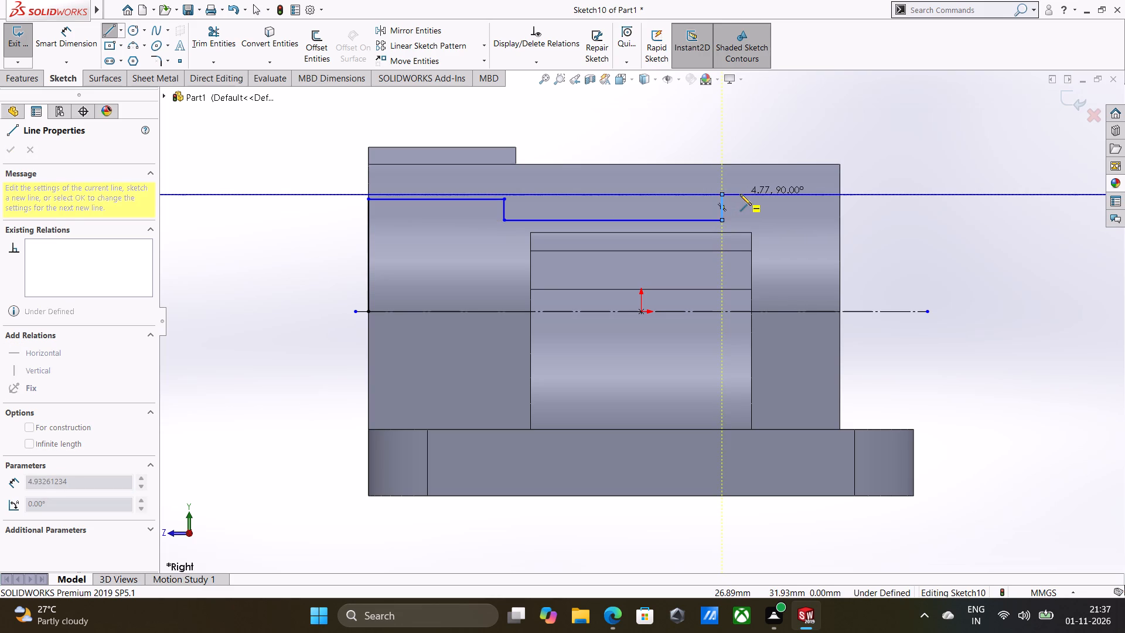
{"action": "left_click", "coordinate": [742, 194]}
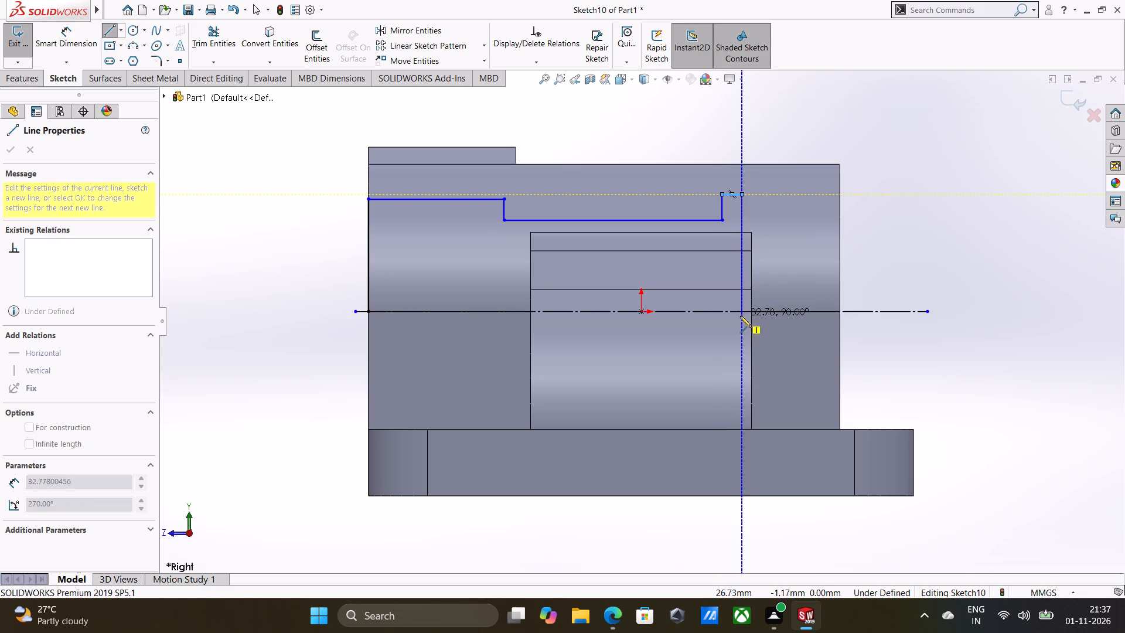
{"action": "left_click", "coordinate": [741, 311]}
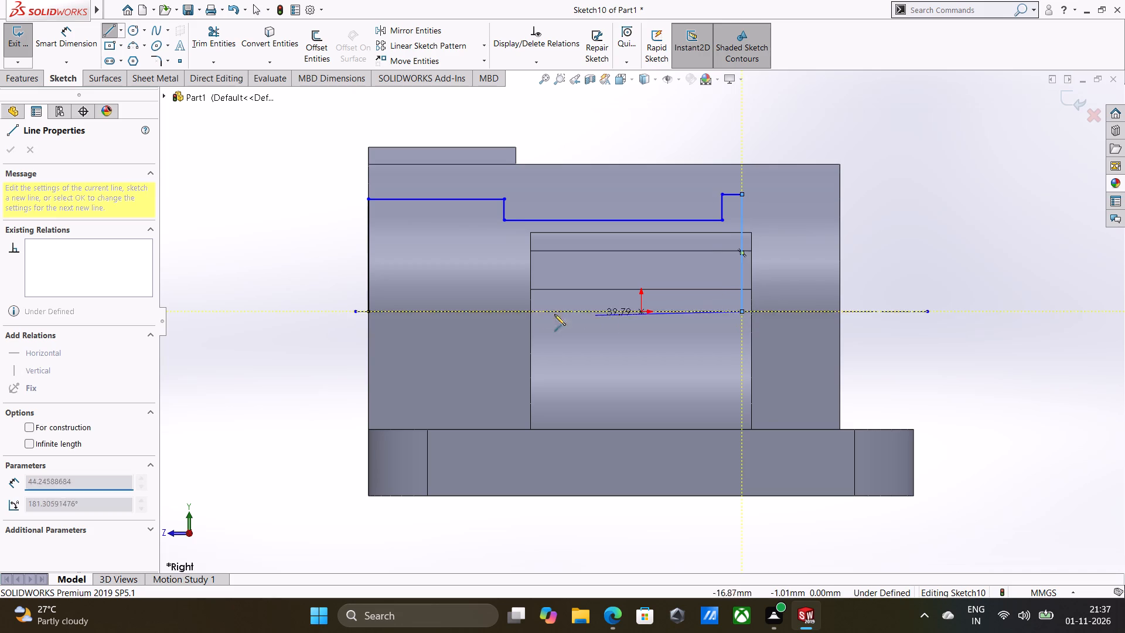
{"action": "left_click", "coordinate": [370, 312]}
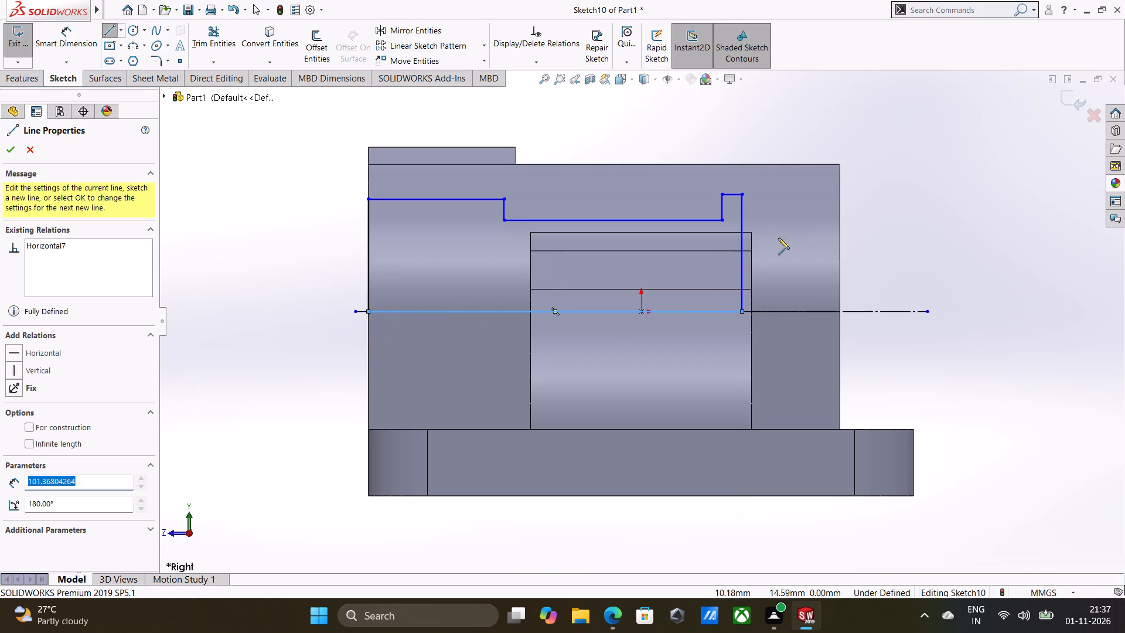
{"action": "right_click", "coordinate": [910, 192]}
{"action": "left_click", "coordinate": [925, 203]}
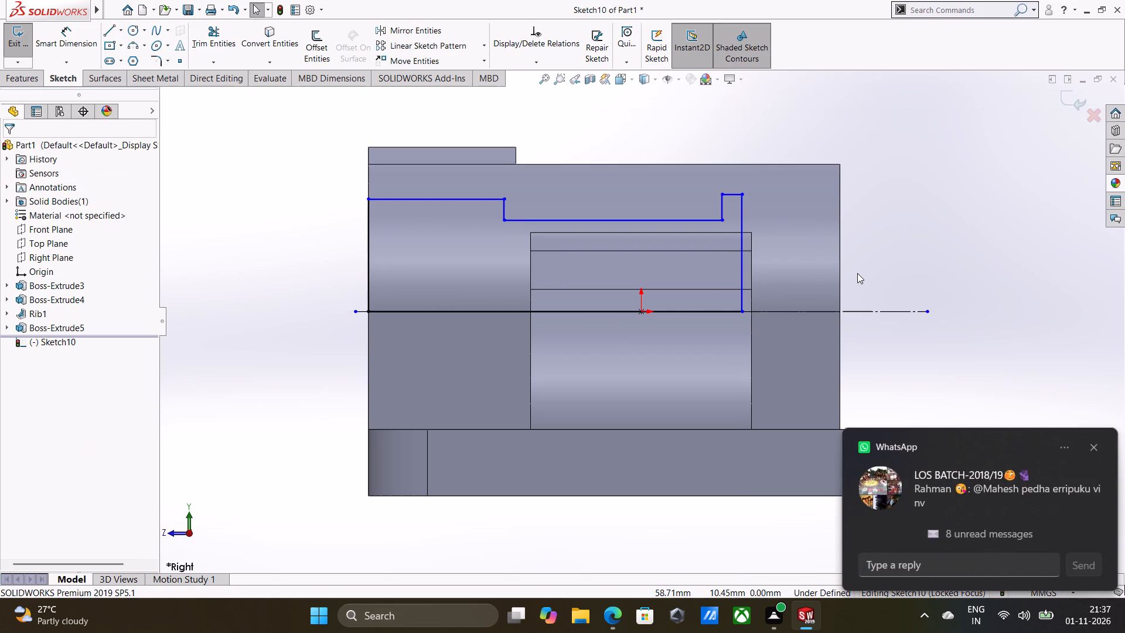
Sketch a separate closed rectangle about 7.2 mm wide and 37.5 mm high, standing on the axis against the body's right face.
{"action": "right_click_drag", "start_coordinate": [1005, 273], "coordinate": [984, 273]}
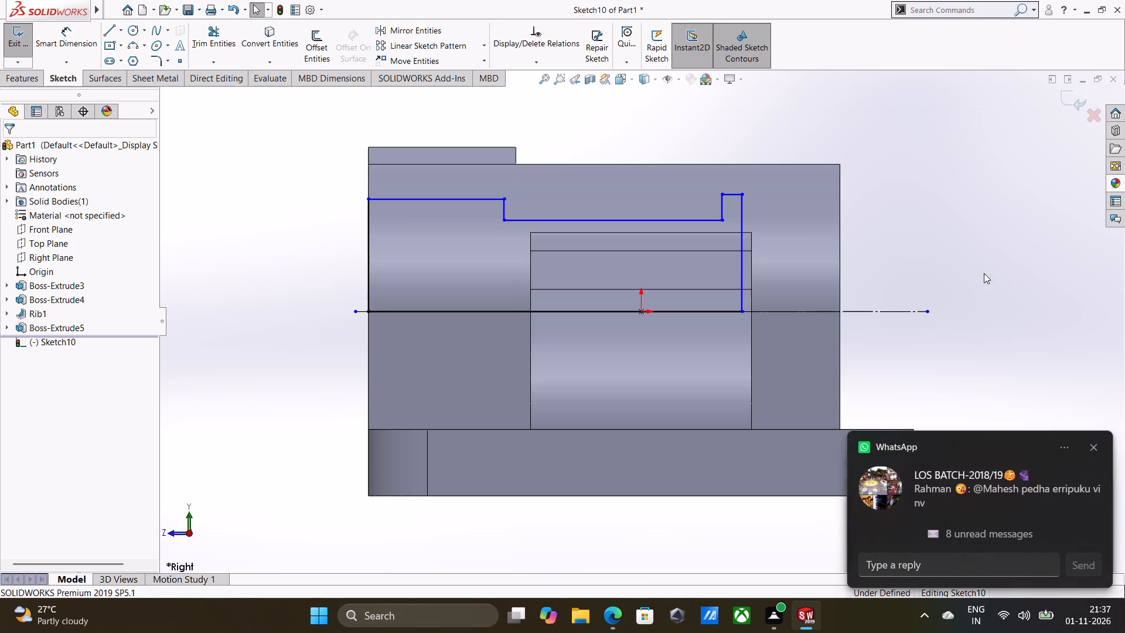
{"action": "right_click_drag", "start_coordinate": [984, 273], "coordinate": [923, 272]}
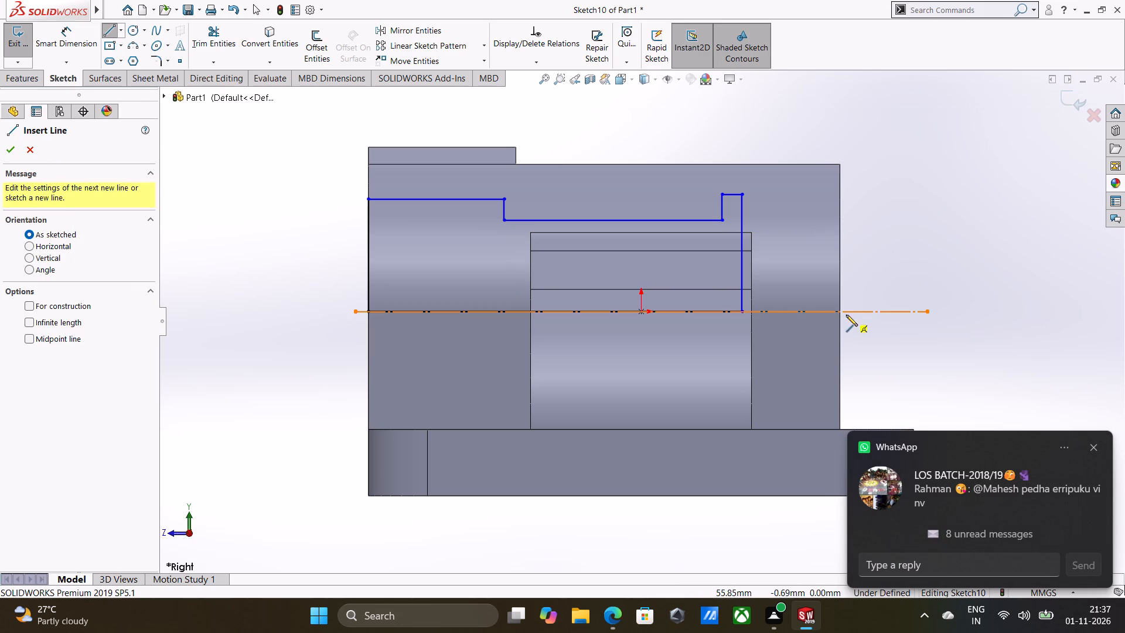
{"action": "left_click", "coordinate": [841, 311]}
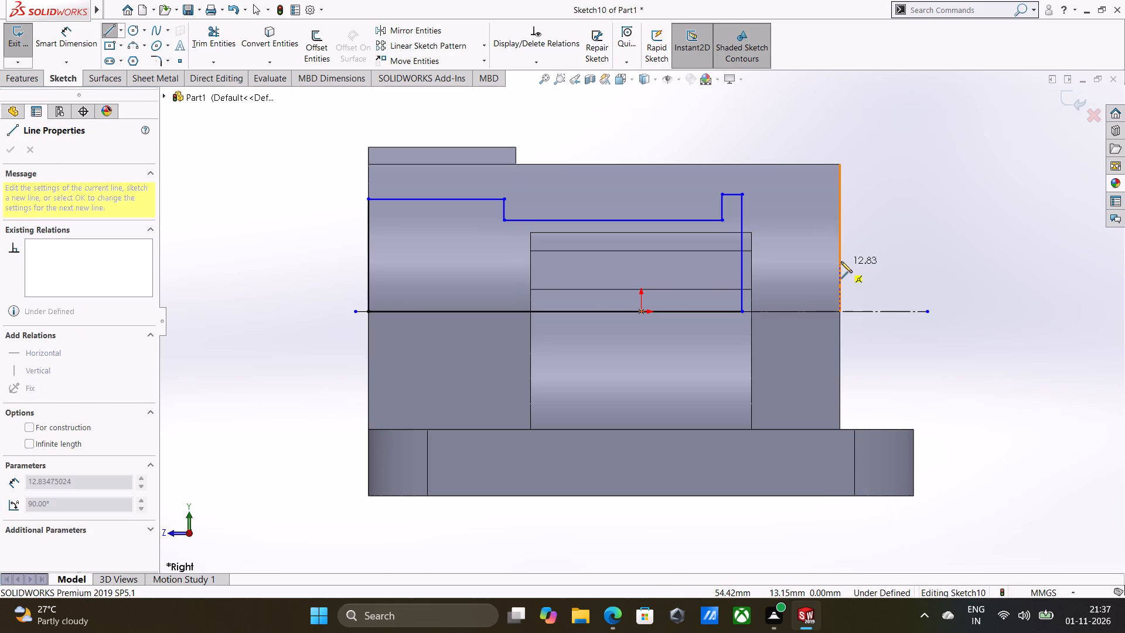
{"action": "left_click", "coordinate": [840, 173]}
{"action": "left_click", "coordinate": [813, 177]}
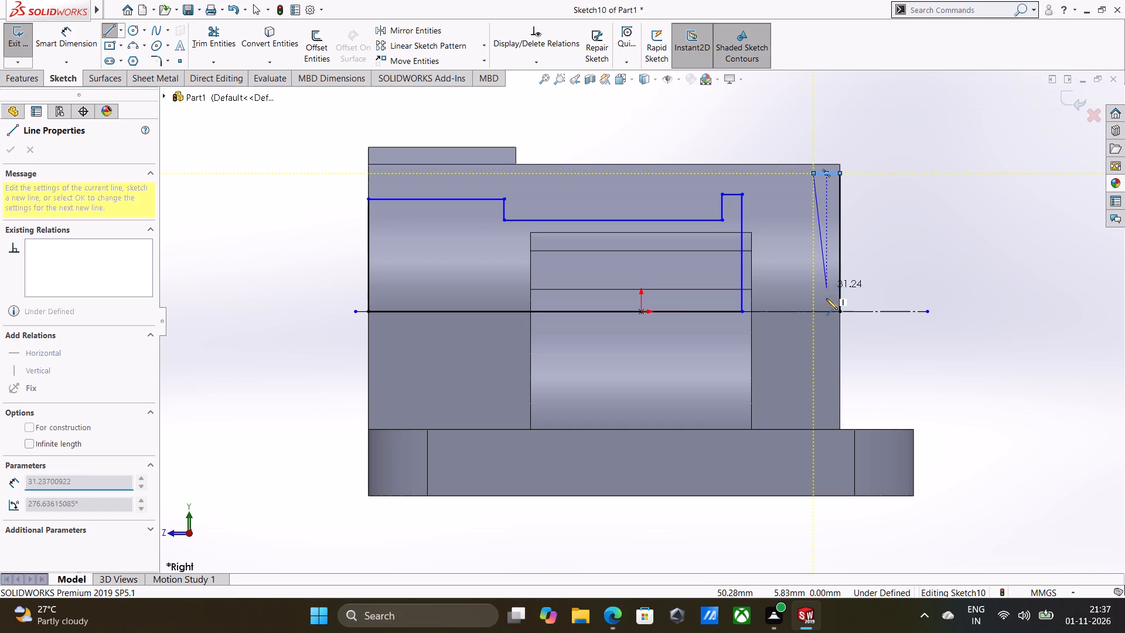
{"action": "left_click", "coordinate": [813, 312]}
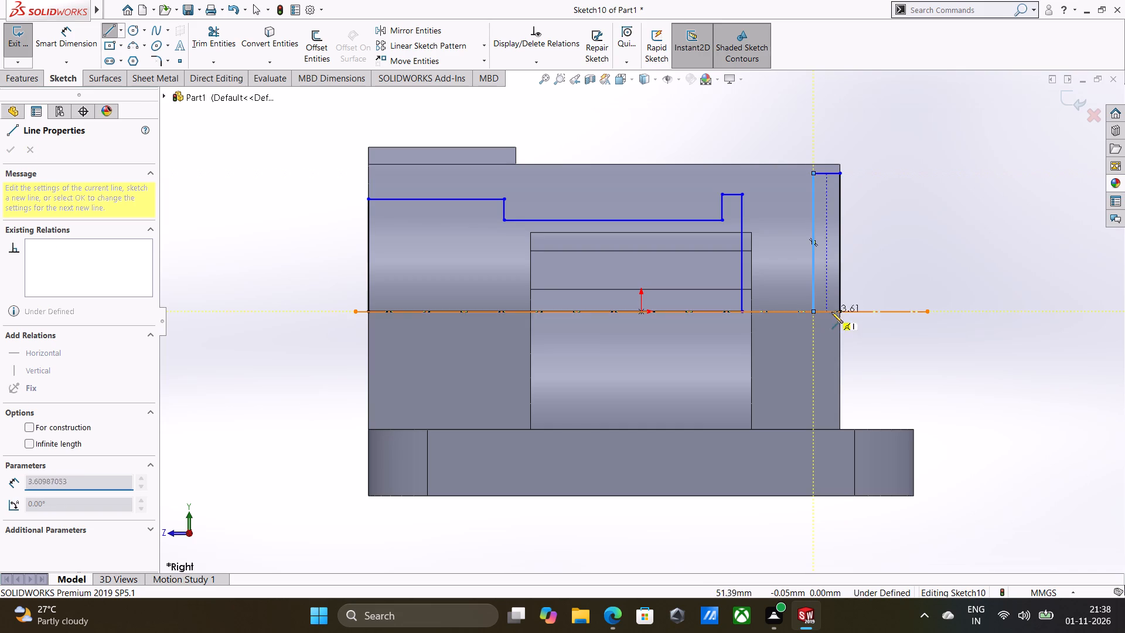
{"action": "left_click", "coordinate": [842, 312]}
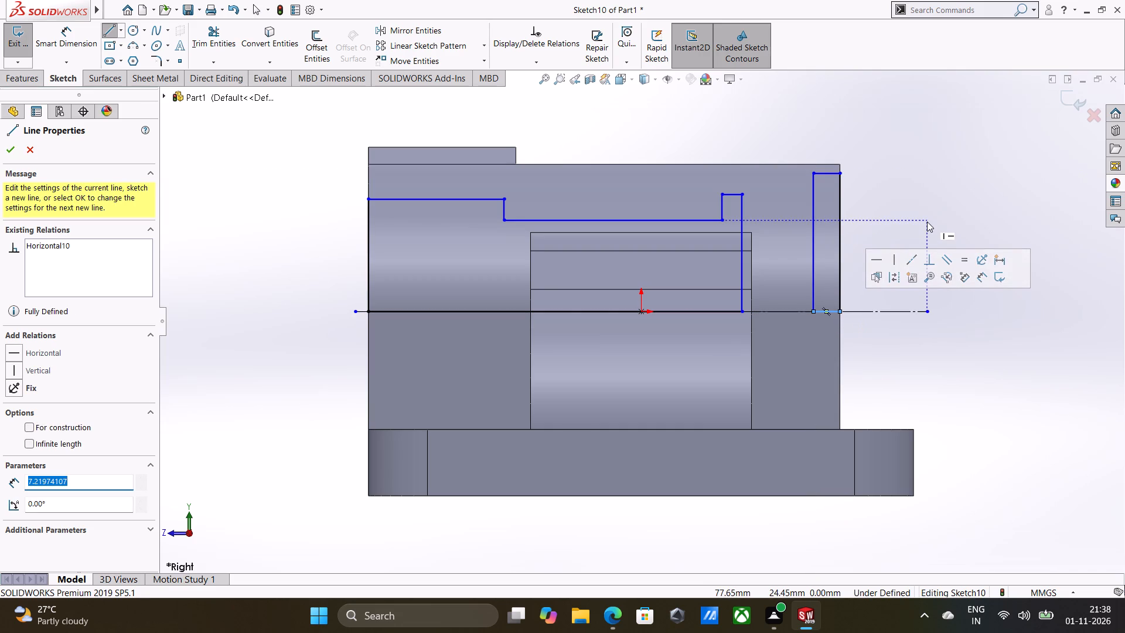
{"action": "right_click", "coordinate": [927, 222]}
{"action": "left_click", "coordinate": [943, 227]}
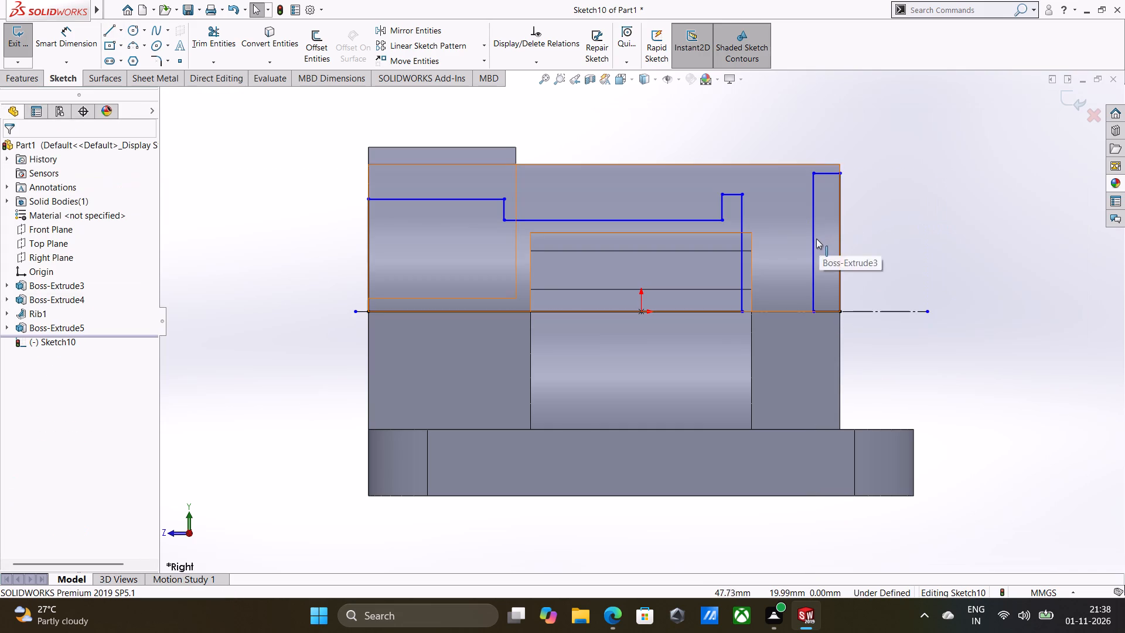
Apply a vertical relation to the inner side line of the narrow rectangle.
{"action": "left_click", "coordinate": [813, 240]}
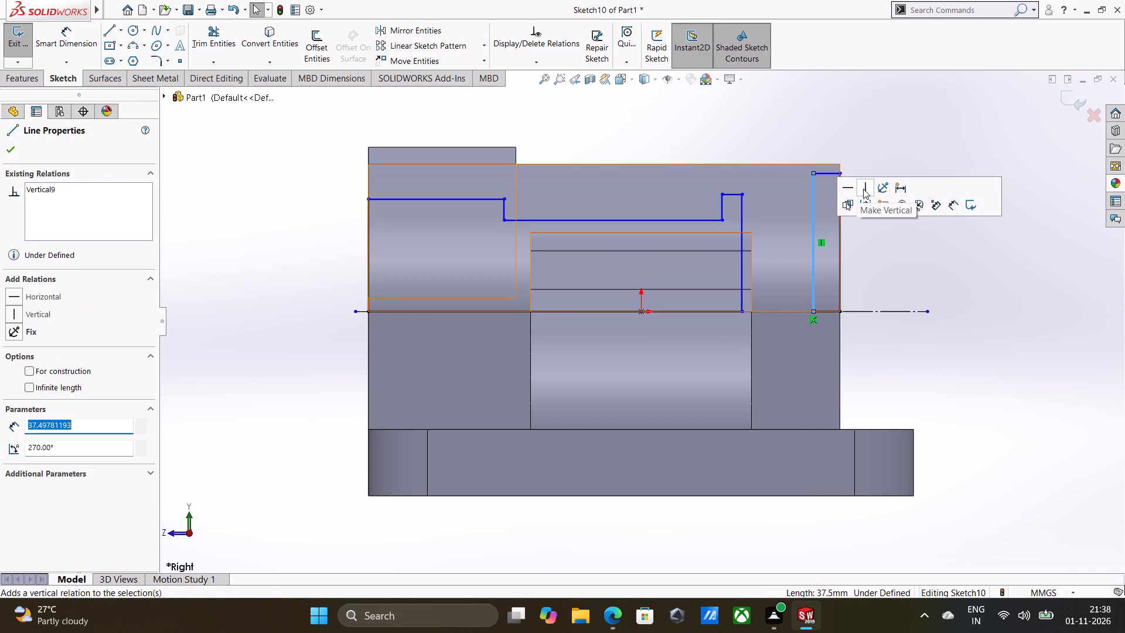
{"action": "left_click", "coordinate": [863, 189]}
{"action": "left_click", "coordinate": [905, 266]}
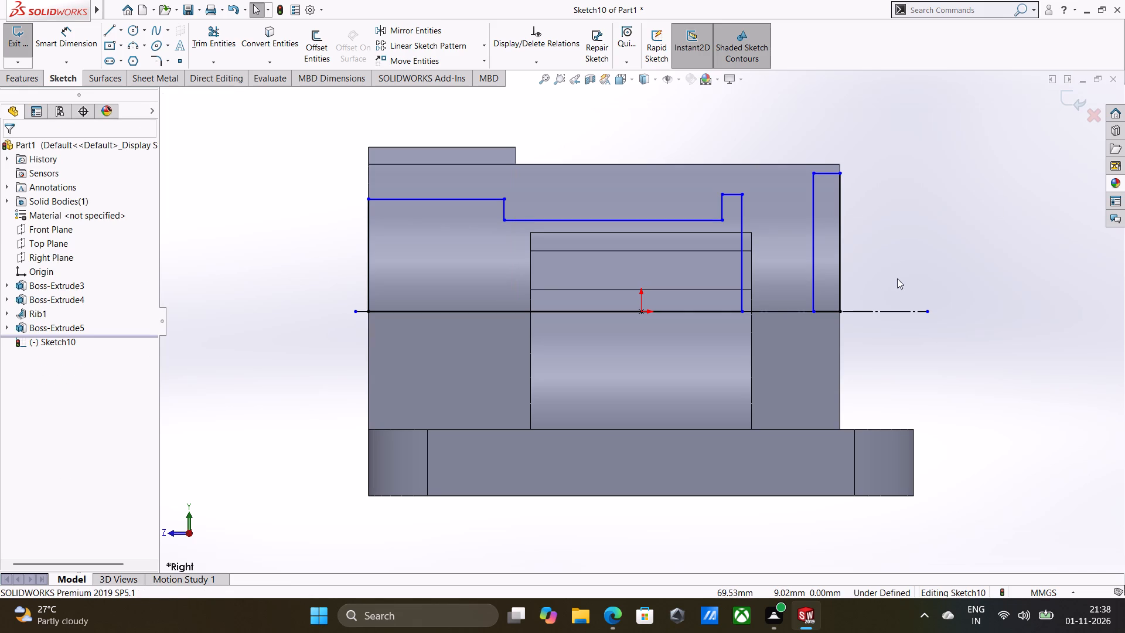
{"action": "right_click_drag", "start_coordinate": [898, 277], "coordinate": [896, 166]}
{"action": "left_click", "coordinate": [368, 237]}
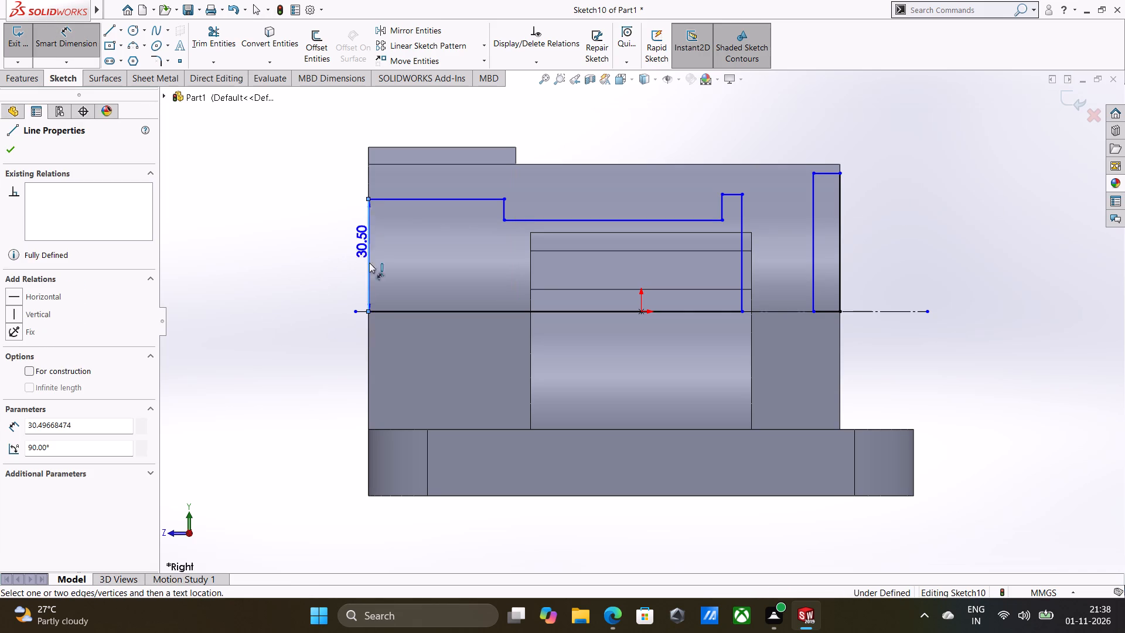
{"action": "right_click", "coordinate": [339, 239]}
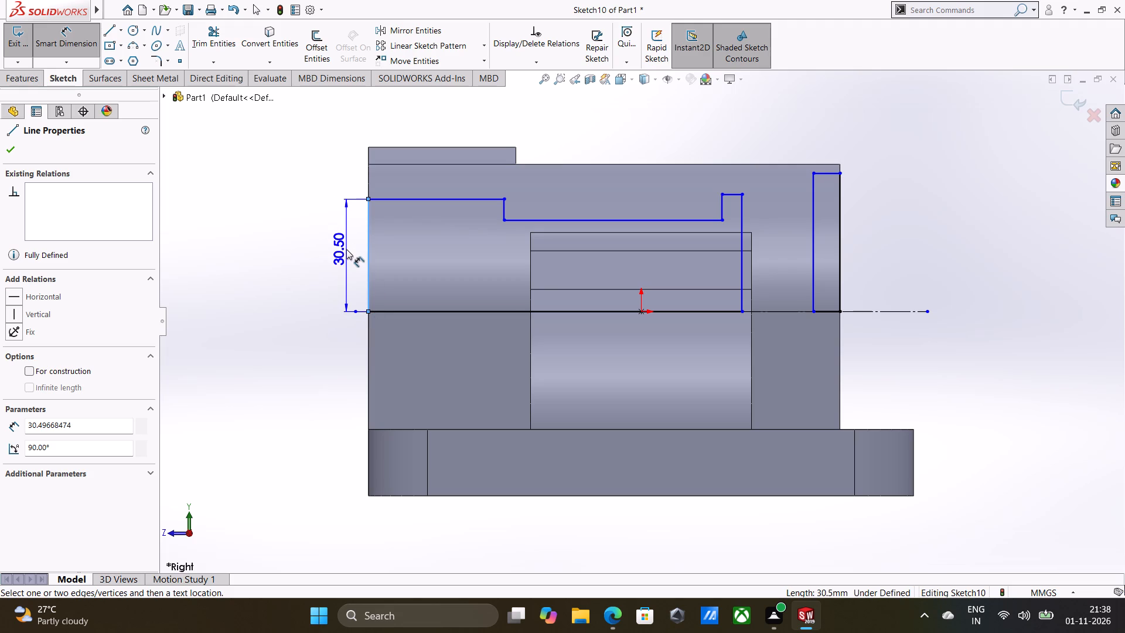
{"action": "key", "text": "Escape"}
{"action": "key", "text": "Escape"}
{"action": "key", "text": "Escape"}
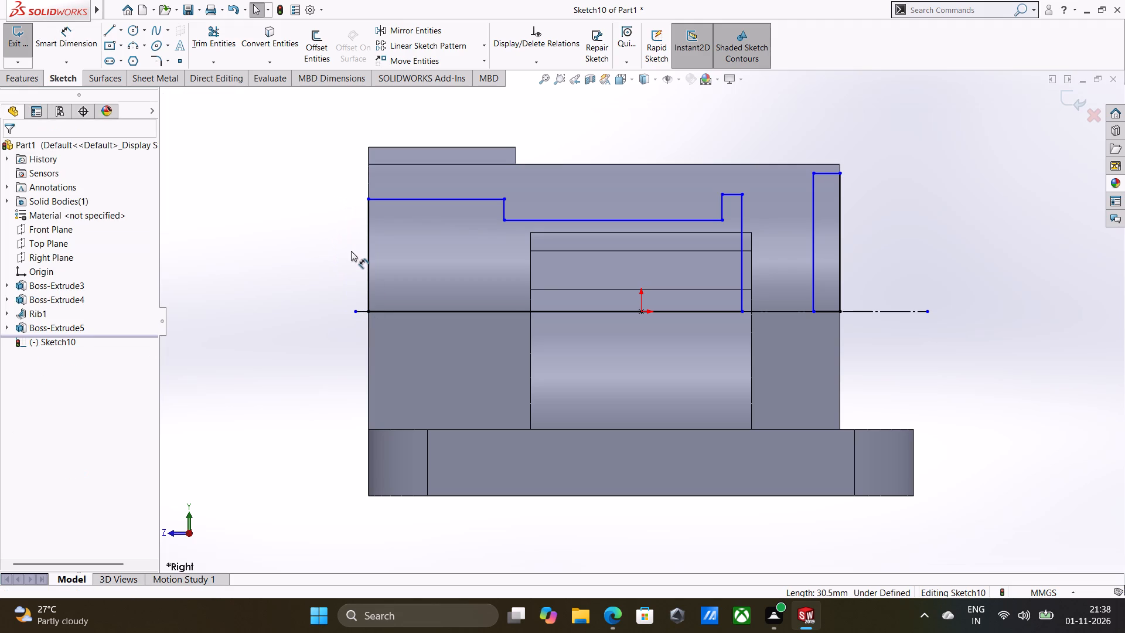
Dimension the stepped profile's left top line from the centerline as a 56 mm diameter.
{"action": "right_click_drag", "start_coordinate": [315, 264], "coordinate": [324, 183]}
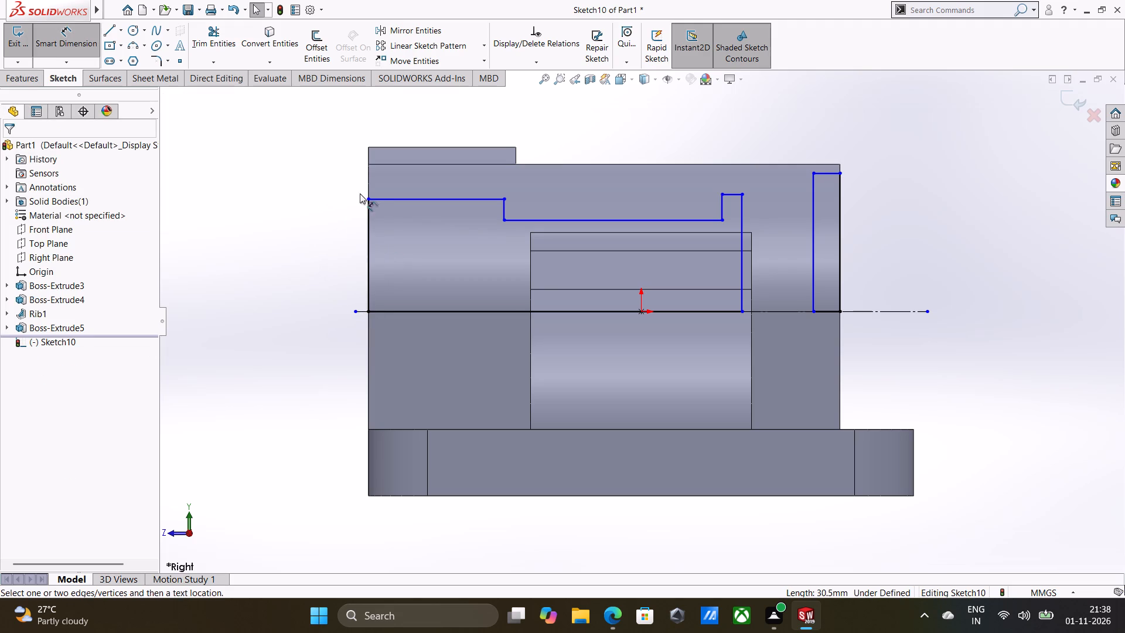
{"action": "left_click", "coordinate": [382, 198]}
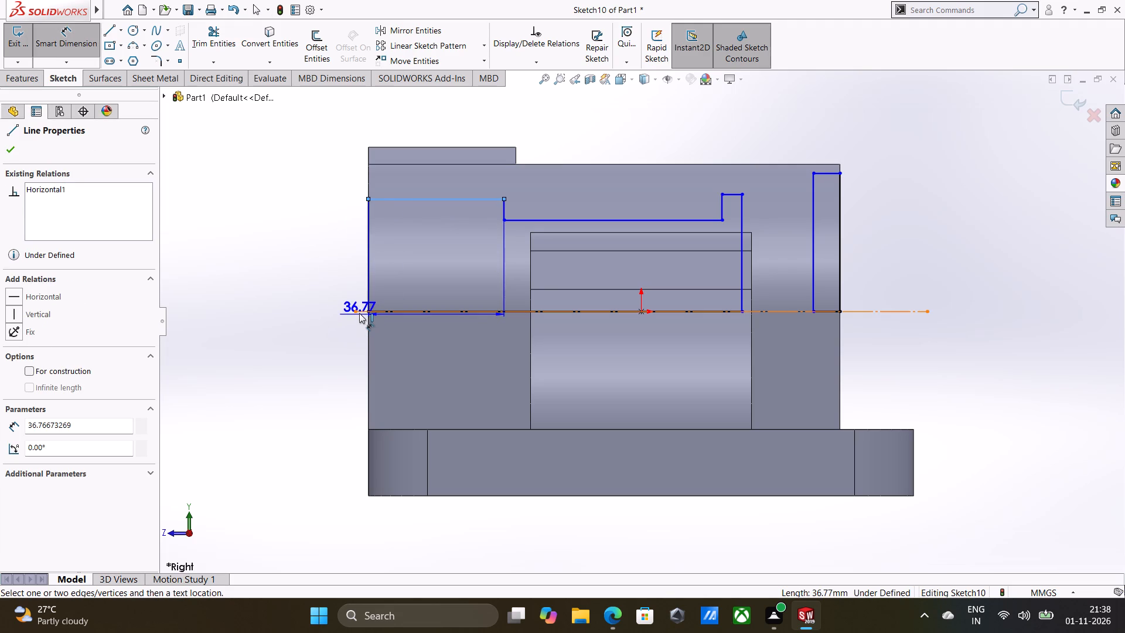
{"action": "left_click", "coordinate": [359, 313]}
{"action": "left_click", "coordinate": [354, 335]}
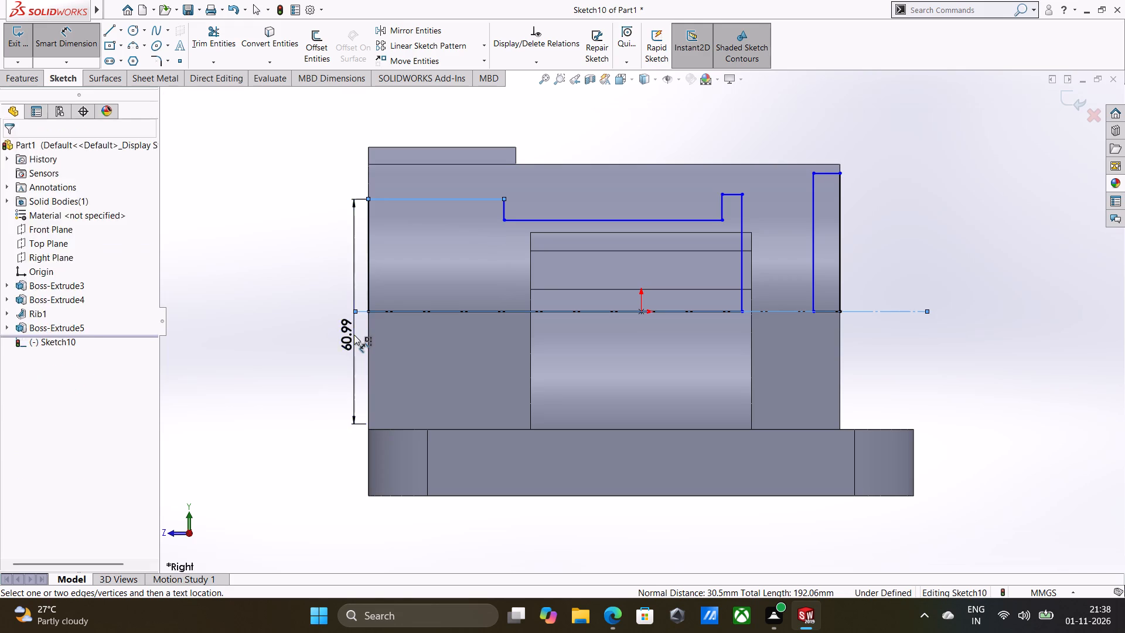
{"action": "type", "text": "56"}
{"action": "key", "text": "Return"}
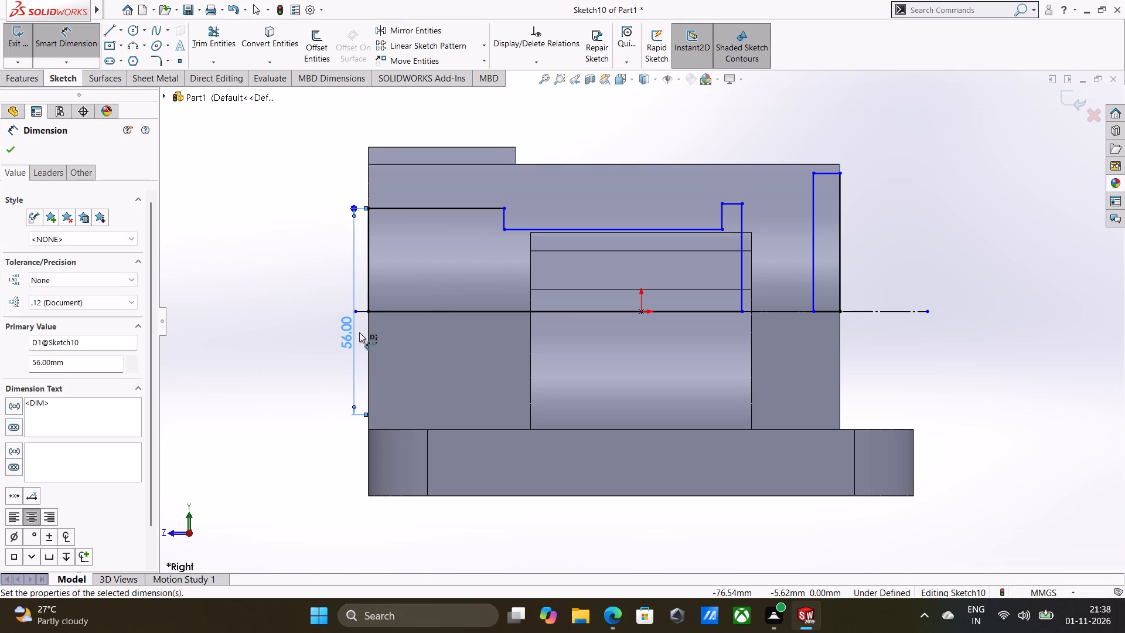
Dimension the profile's long middle line about the centerline as a 50 mm diameter.
{"action": "left_click", "coordinate": [514, 232]}
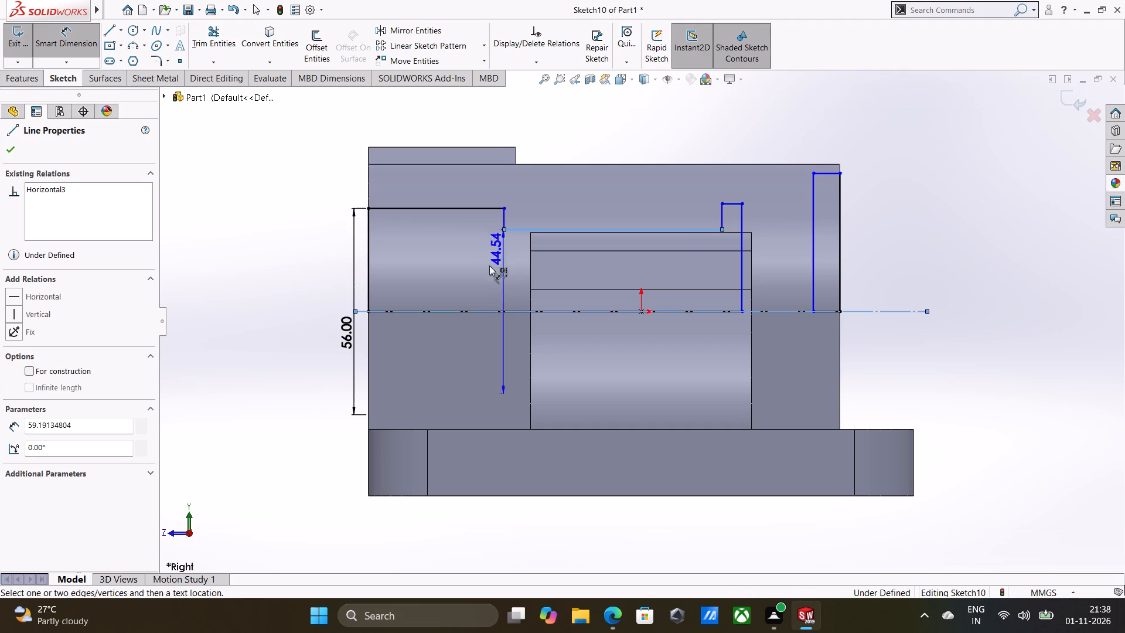
{"action": "left_click", "coordinate": [479, 291]}
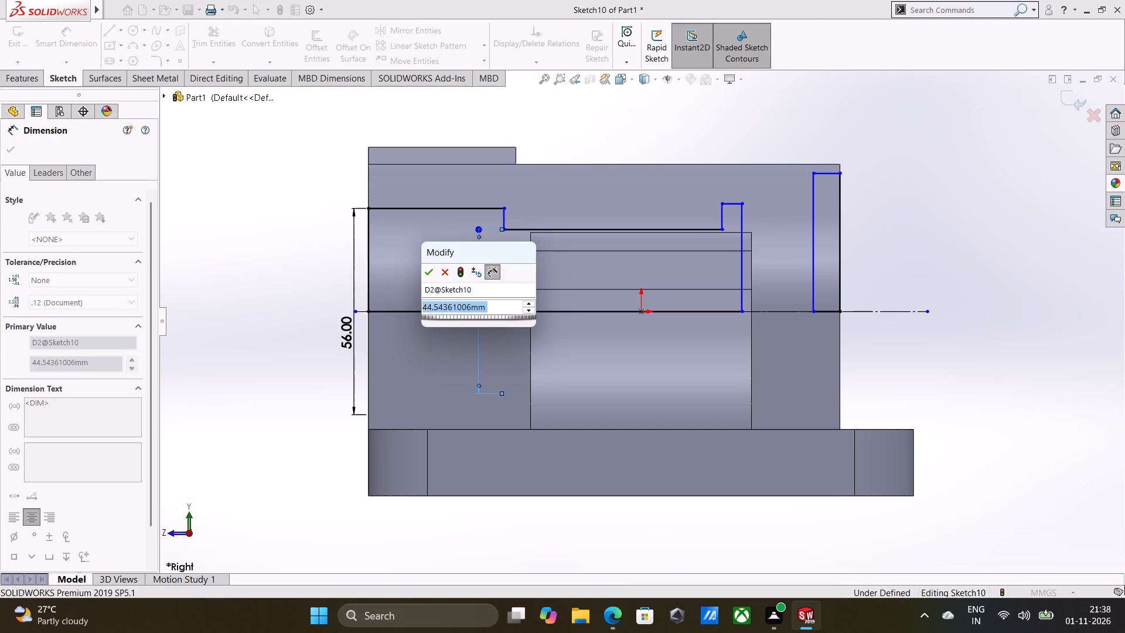
{"action": "key", "text": "5"}
{"action": "key", "text": "0"}
{"action": "key", "text": "Return"}
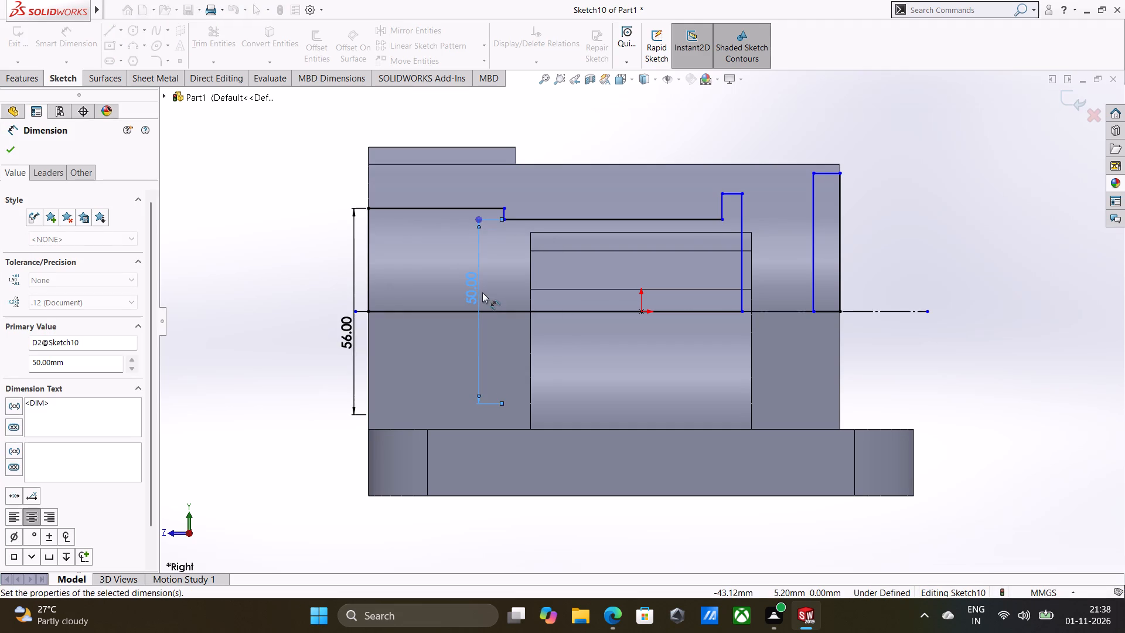
Dimension the short raised line at the stepped profile's right end as a 56 mm diameter about the centerline.
{"action": "left_click", "coordinate": [731, 195]}
{"action": "left_click", "coordinate": [684, 274]}
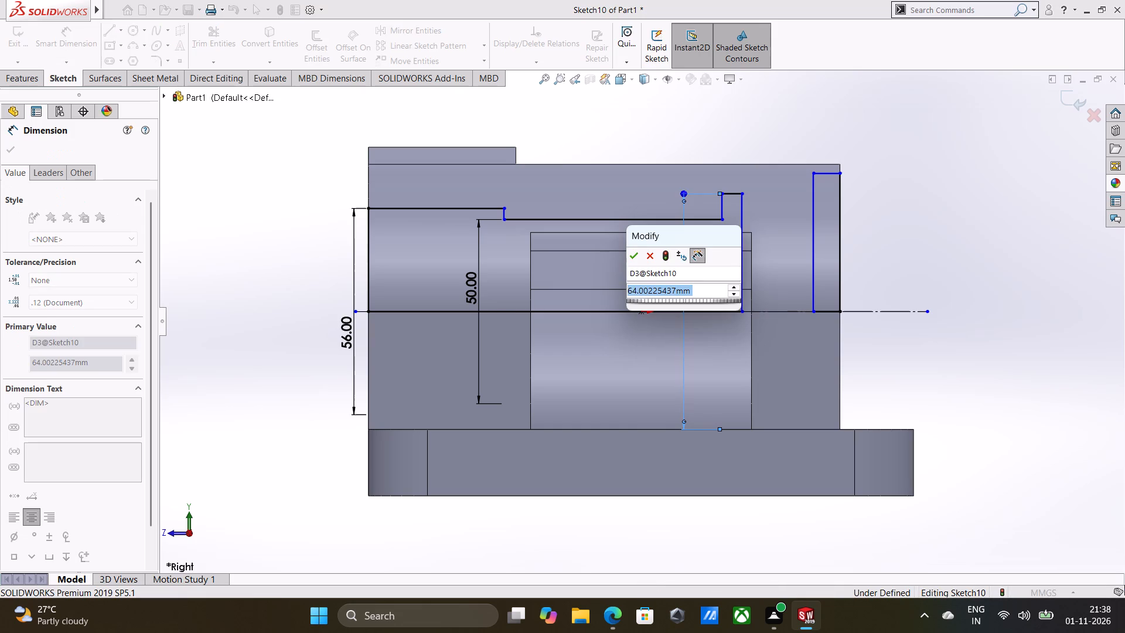
{"action": "type", "text": "56"}
{"action": "key", "text": "Return"}
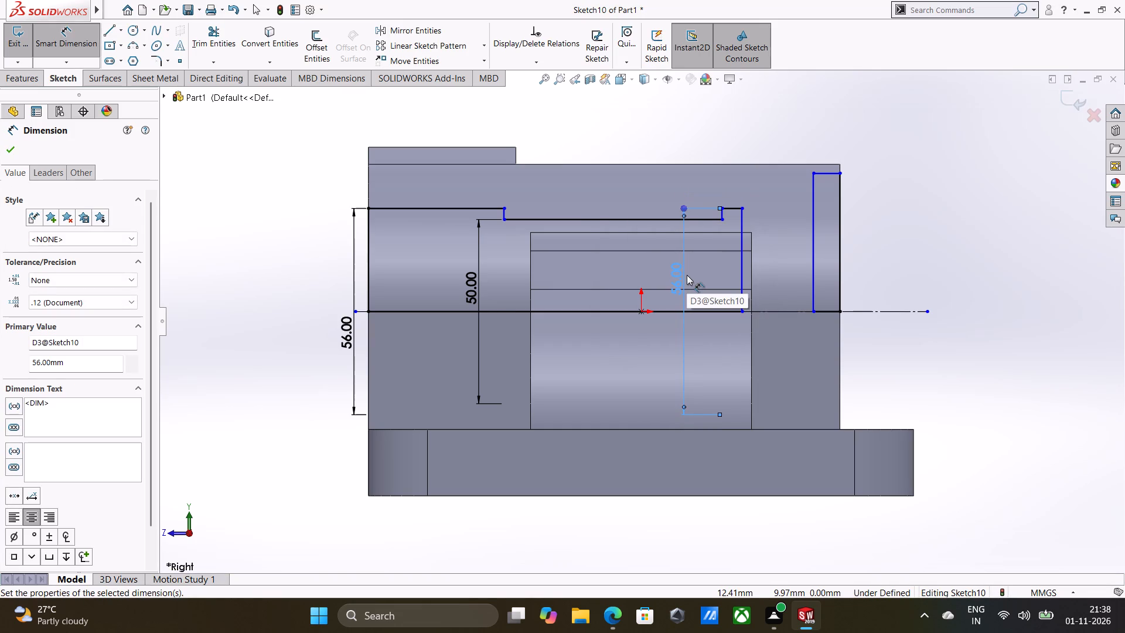
Dimension the top line of the narrow rectangle as a 66 mm diameter about the centerline.
{"action": "left_click", "coordinate": [824, 172]}
{"action": "left_click", "coordinate": [891, 263]}
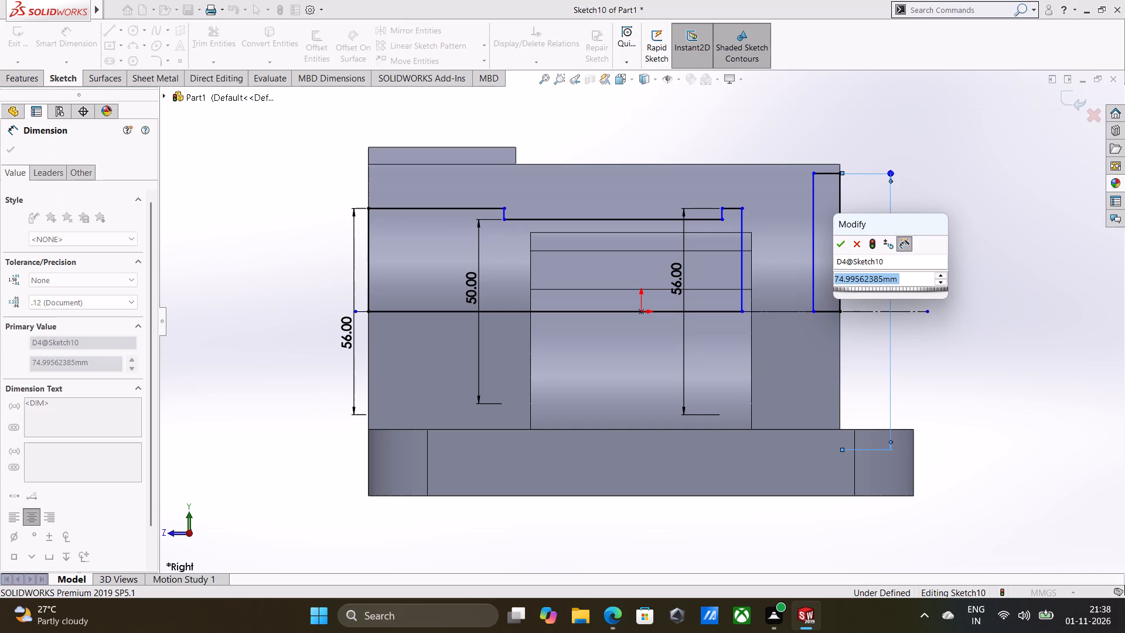
{"action": "type", "text": "66"}
{"action": "key", "text": "Return"}
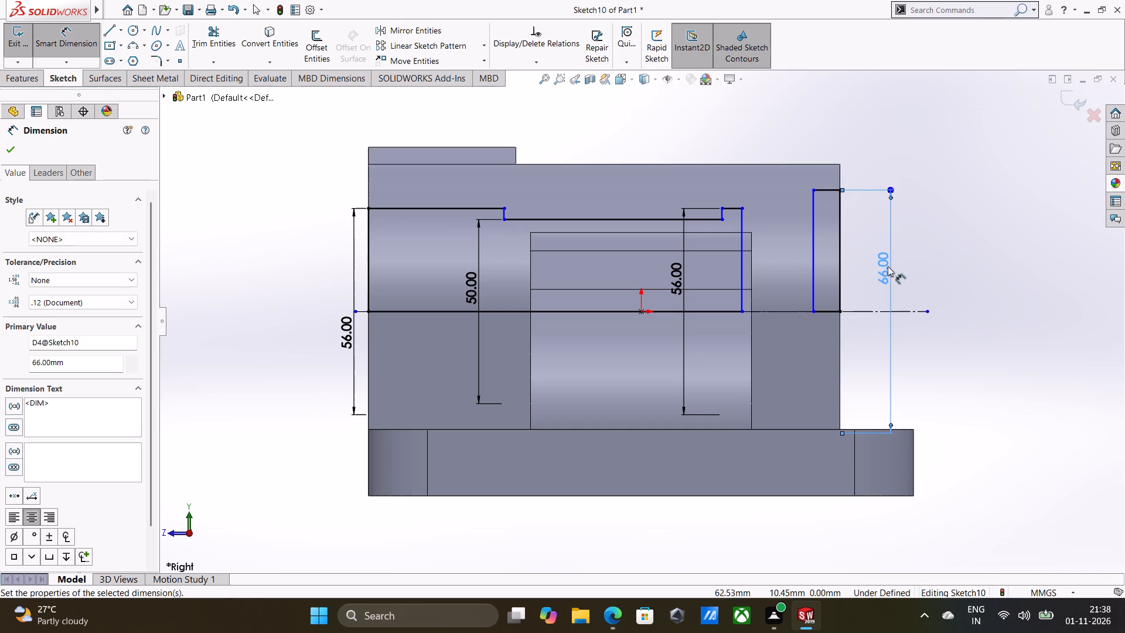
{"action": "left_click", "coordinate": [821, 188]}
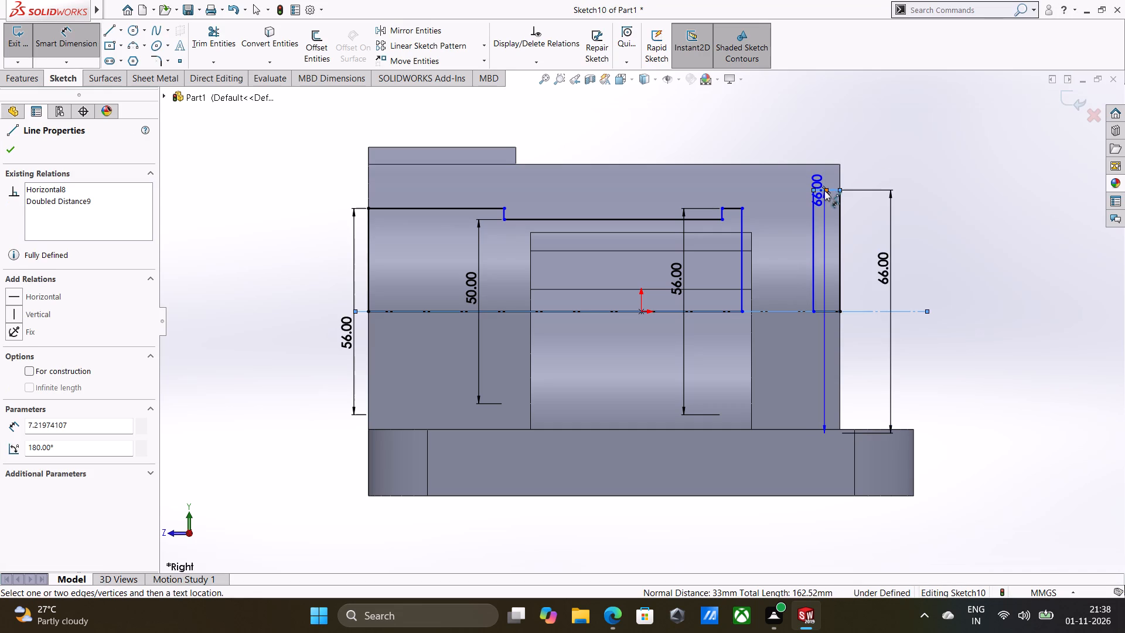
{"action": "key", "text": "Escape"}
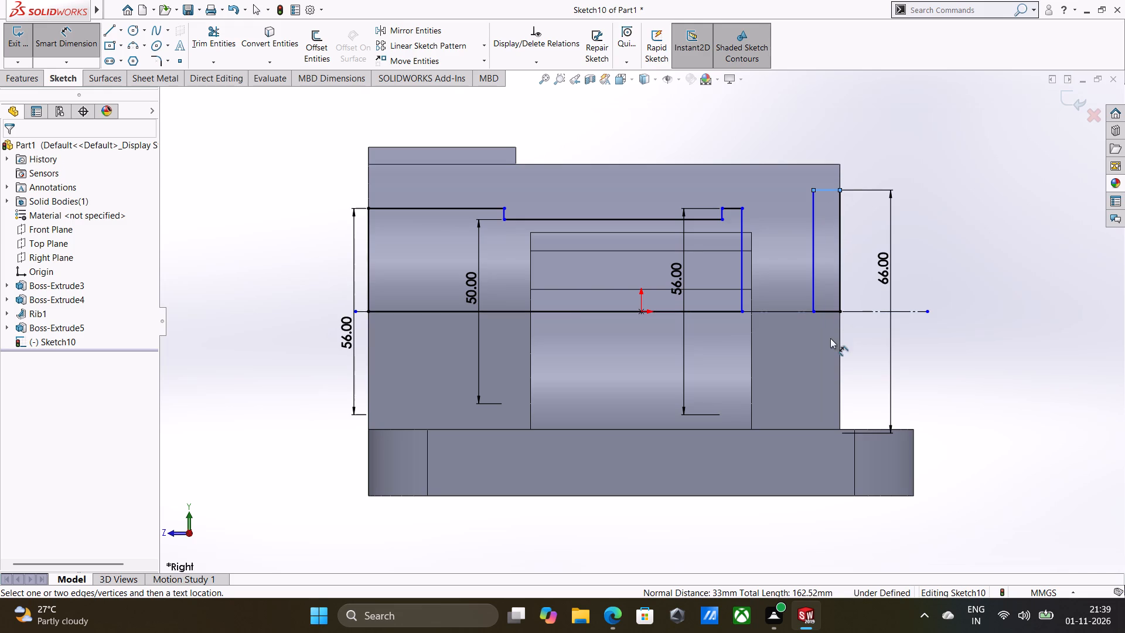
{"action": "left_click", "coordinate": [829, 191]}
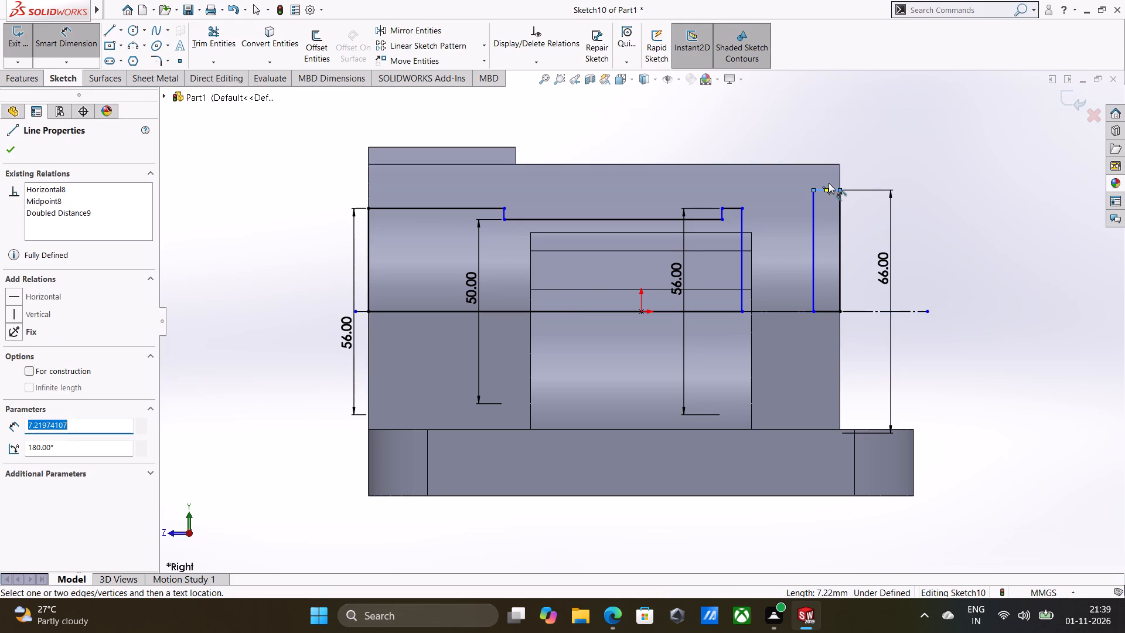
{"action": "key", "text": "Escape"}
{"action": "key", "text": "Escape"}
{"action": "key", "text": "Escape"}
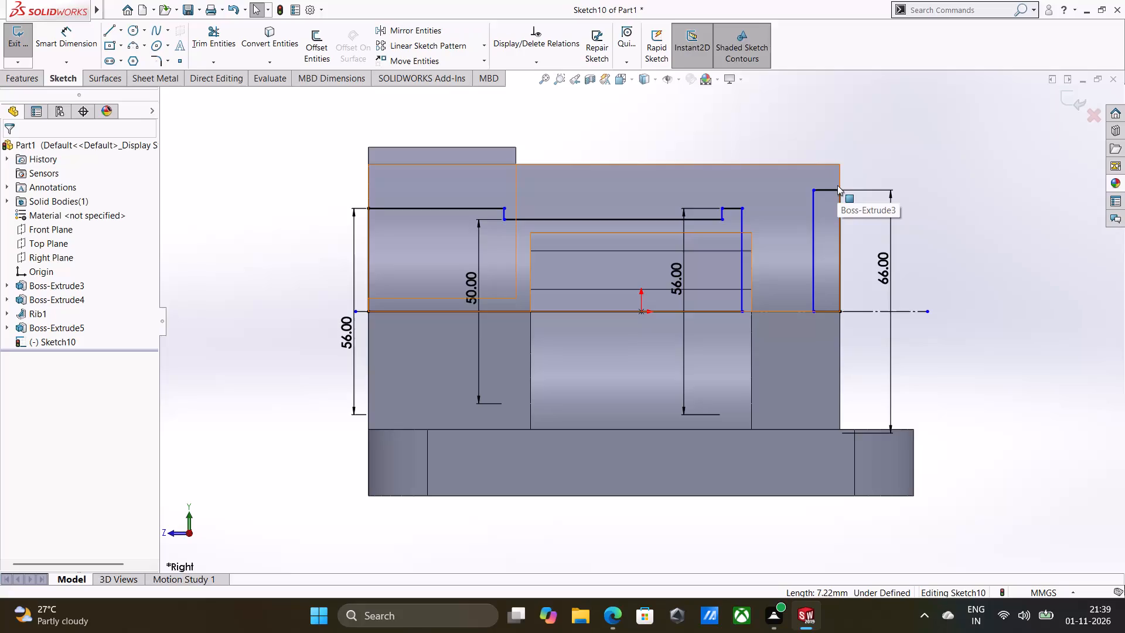
Dimension the top line of the narrow end rectangle with a length of 6 mm.
{"action": "right_click_drag", "start_coordinate": [1029, 315], "coordinate": [1022, 190]}
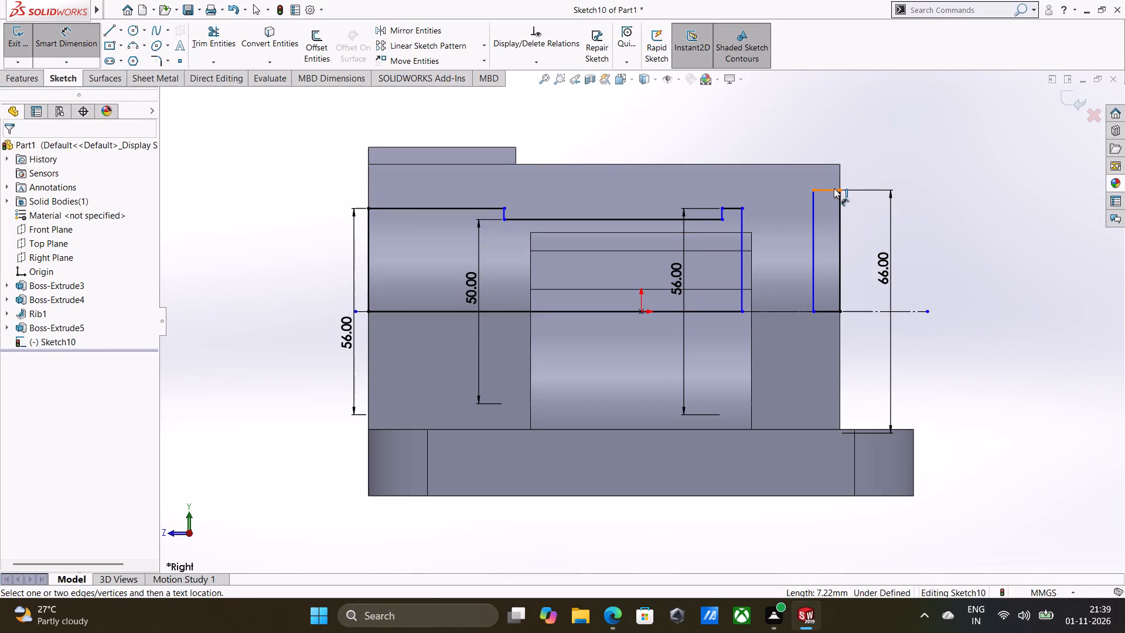
{"action": "left_click", "coordinate": [834, 188]}
{"action": "left_click", "coordinate": [830, 176]}
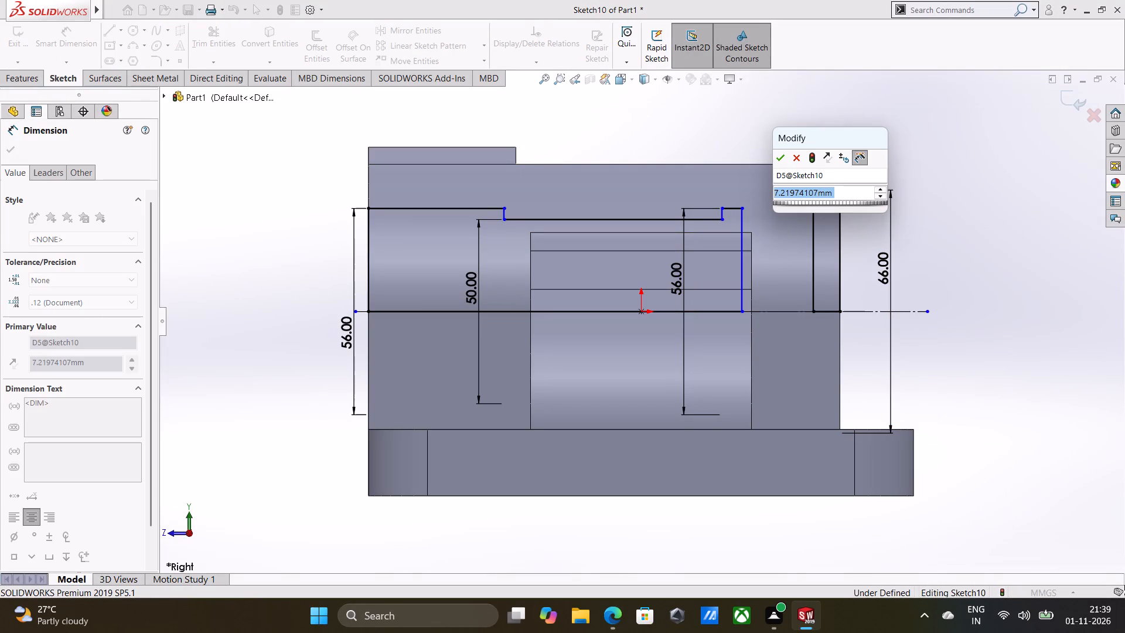
{"action": "key", "text": "6"}
{"action": "key", "text": "Return"}
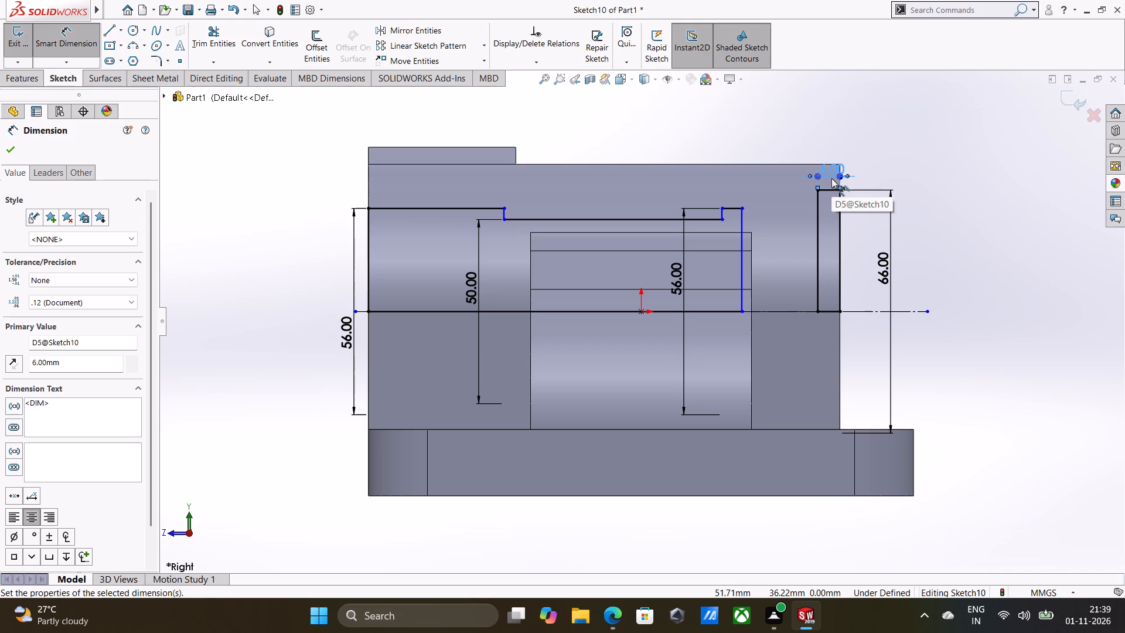
Dimension the short raised line at the stepped profile's right end with a length of 6 mm.
{"action": "left_click", "coordinate": [734, 209]}
{"action": "left_click", "coordinate": [732, 195]}
{"action": "key", "text": "6"}
{"action": "key", "text": "Return"}
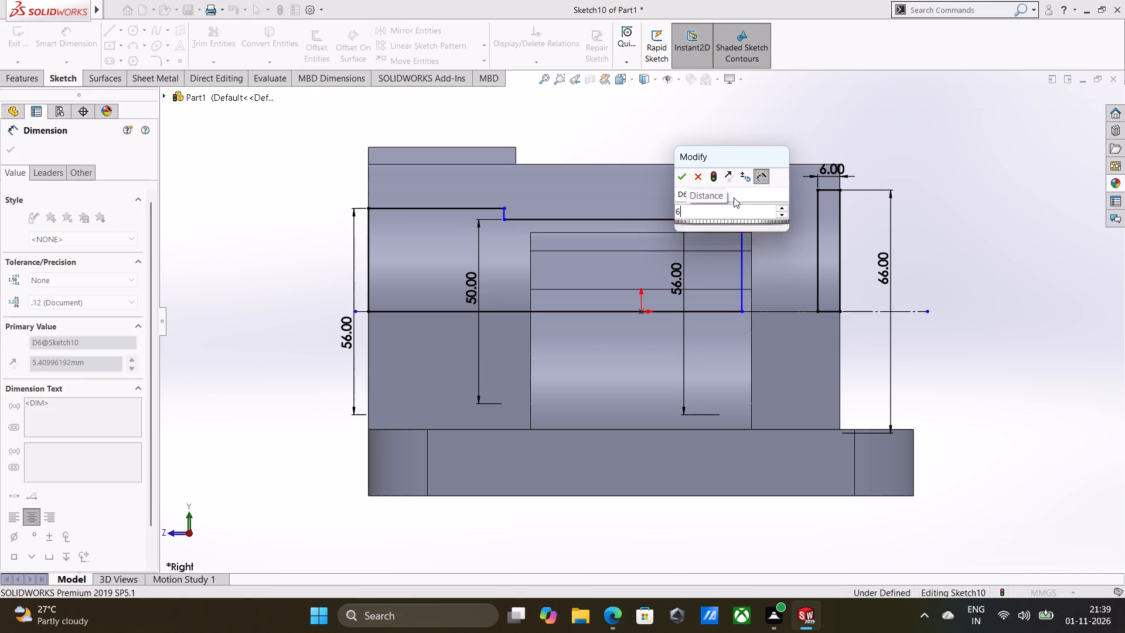
Set the narrow end rectangle's width to 4 mm.
{"action": "left_click", "coordinate": [827, 172]}
{"action": "key", "text": "4"}
{"action": "key", "text": "Return"}
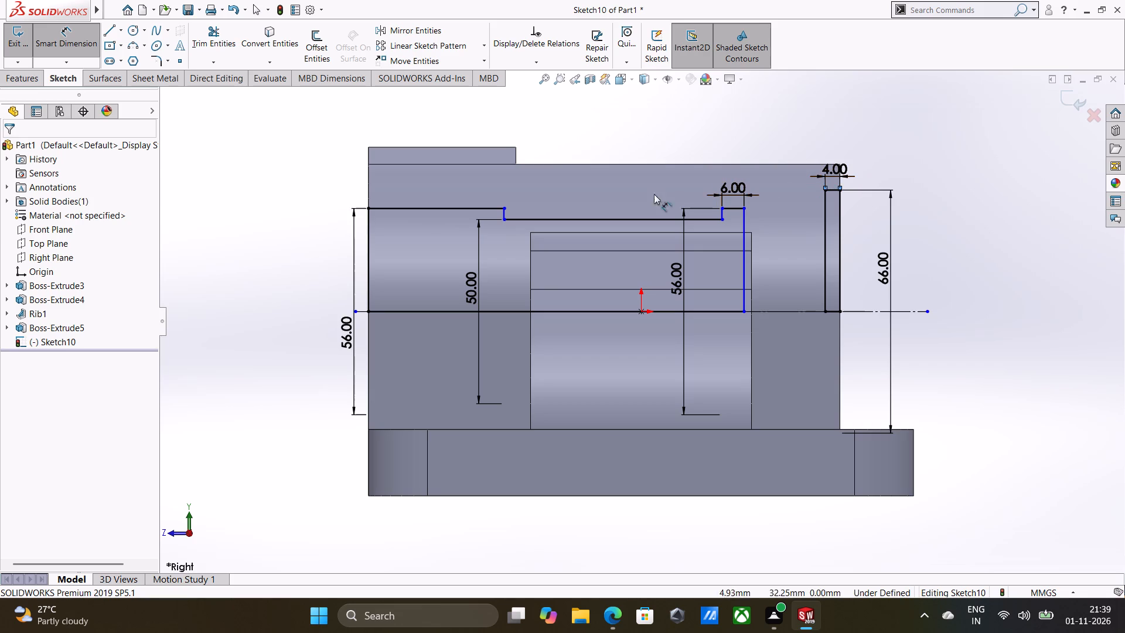
Dimension the stepped profile's left top line with a length of 35 mm.
{"action": "left_click", "coordinate": [469, 209]}
{"action": "left_click", "coordinate": [466, 196]}
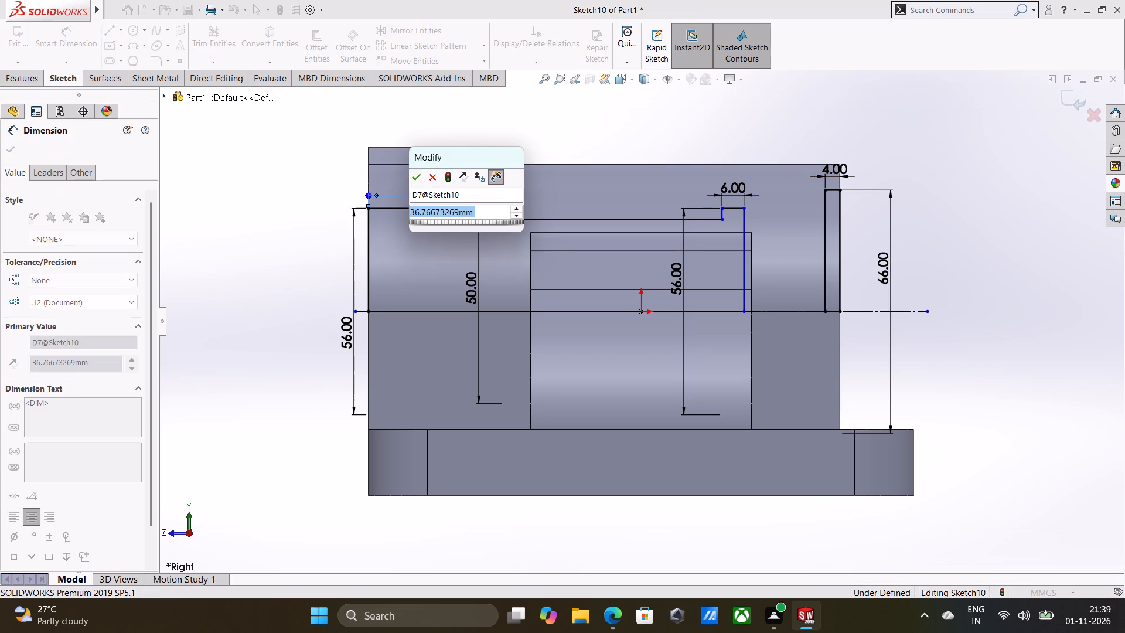
{"action": "type", "text": "35"}
{"action": "key", "text": "Return"}
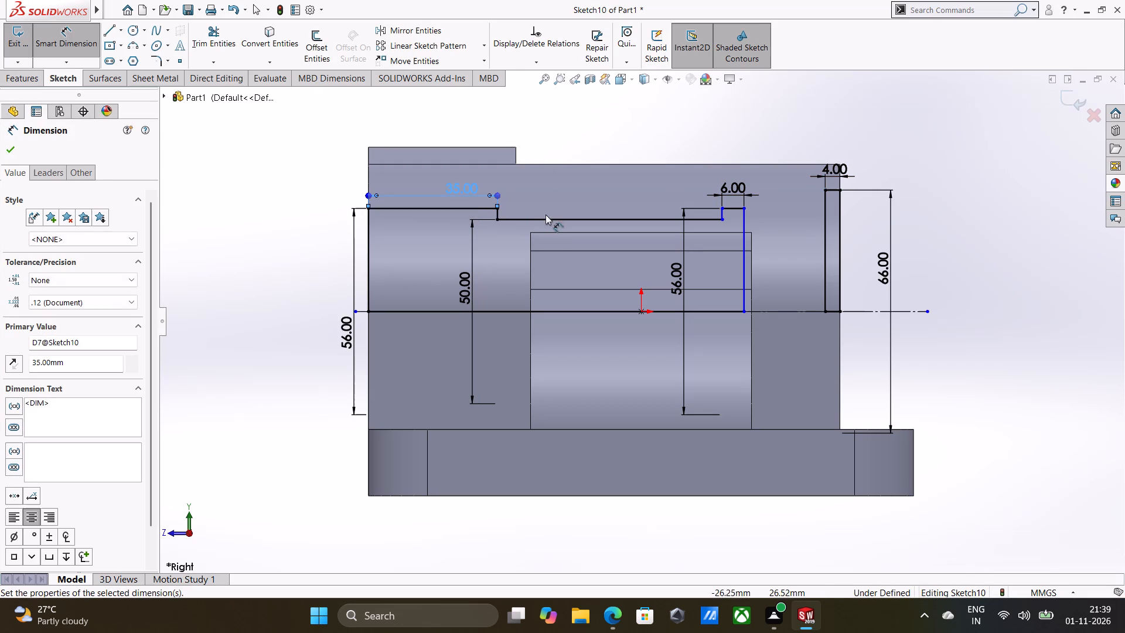
Dimension the stepped profile's long middle line with a length of 70 mm.
{"action": "left_click", "coordinate": [554, 217]}
{"action": "left_click", "coordinate": [573, 202]}
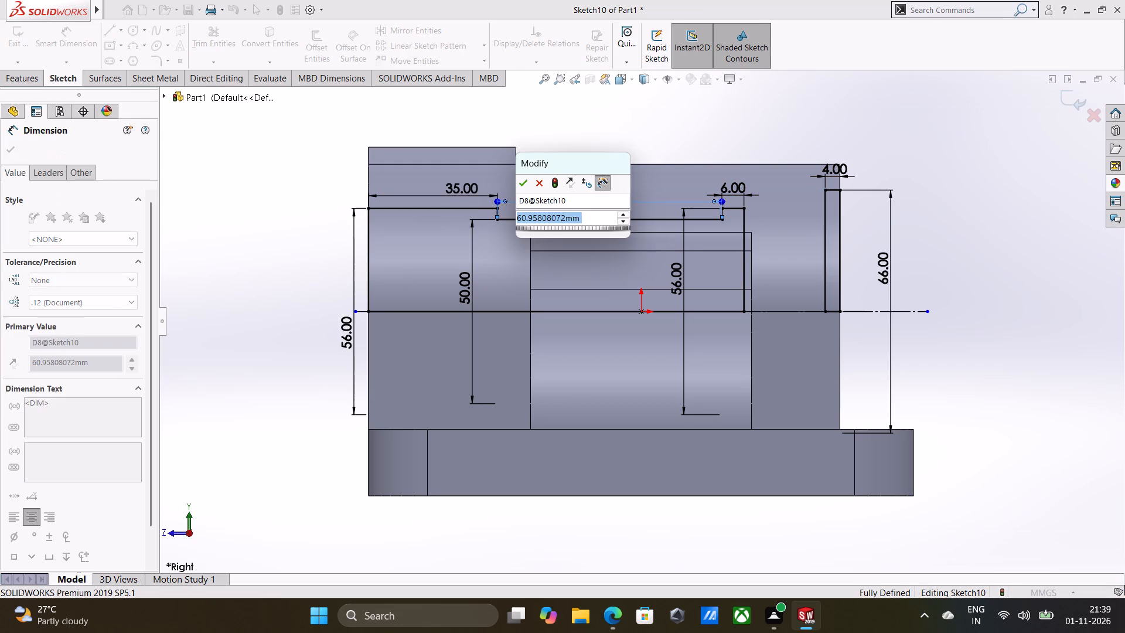
{"action": "key", "text": "7"}
{"action": "key", "text": "0"}
{"action": "key", "text": "Return"}
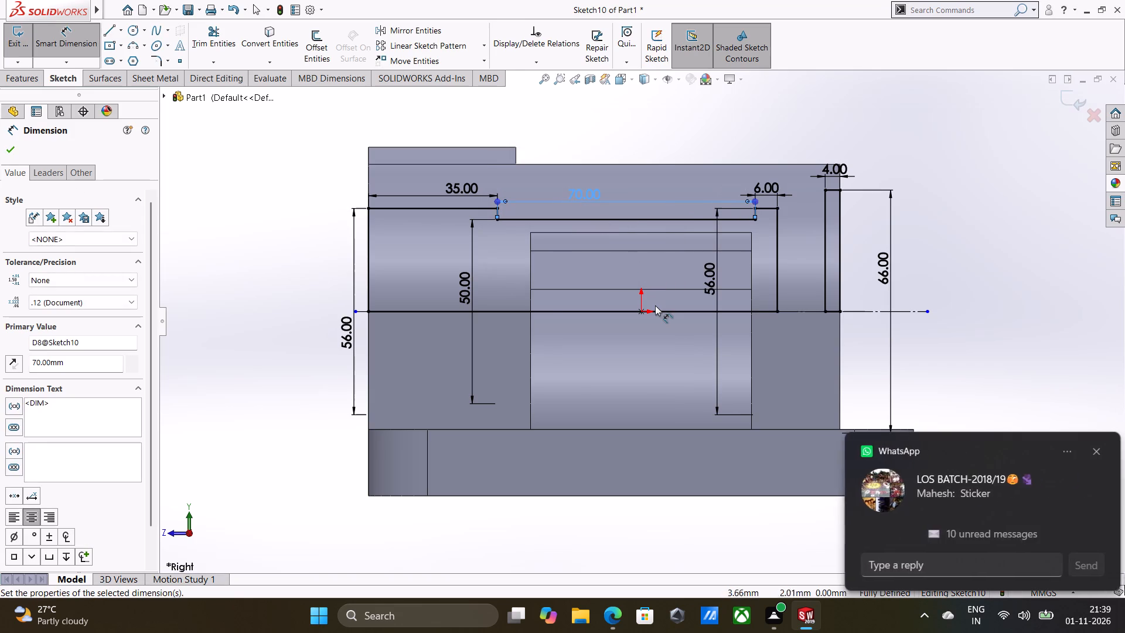
Cut the stepped profile and narrow rectangle from the body with a 360° Revolved Cut about the centerline.
{"action": "middle_click_drag", "start_coordinate": [659, 306], "coordinate": [676, 318]}
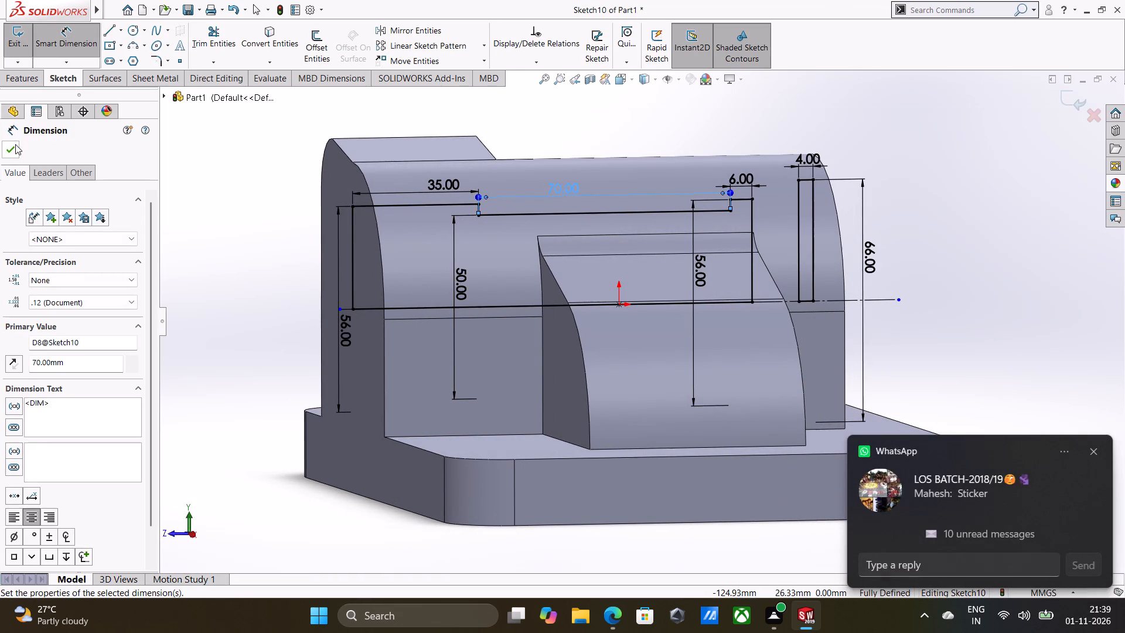
{"action": "left_click", "coordinate": [20, 78]}
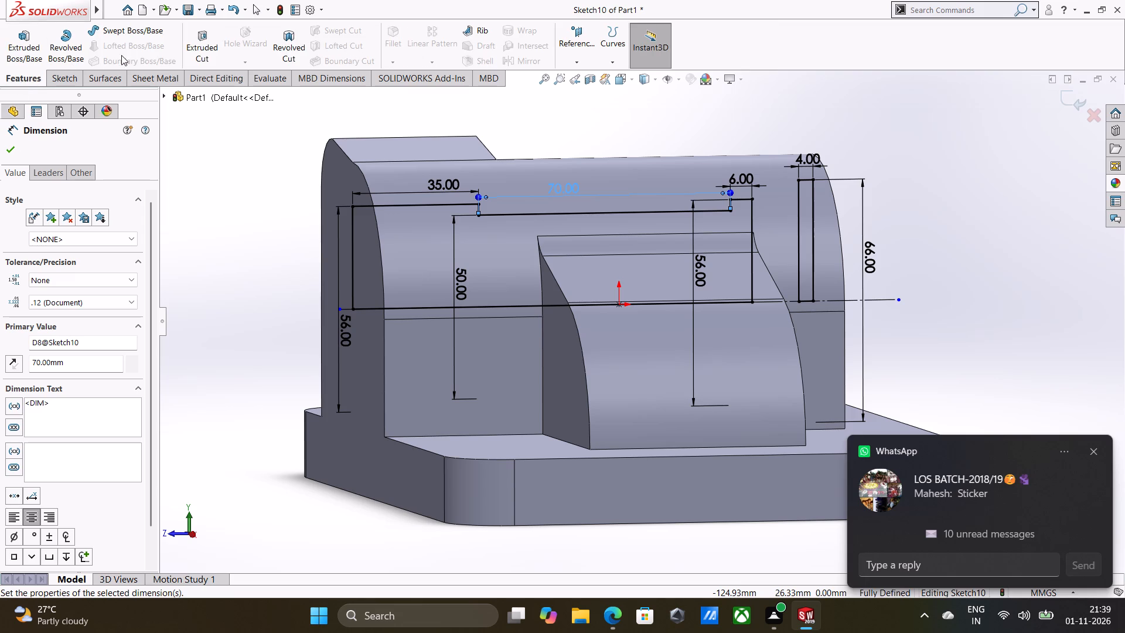
{"action": "left_click", "coordinate": [295, 48]}
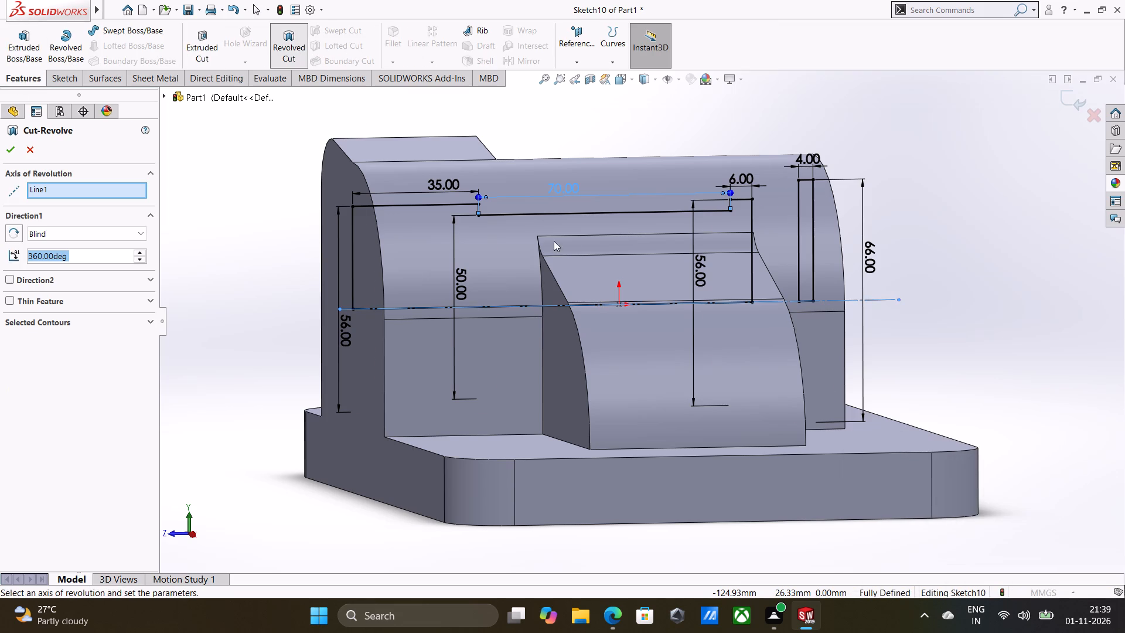
{"action": "left_click", "coordinate": [12, 153]}
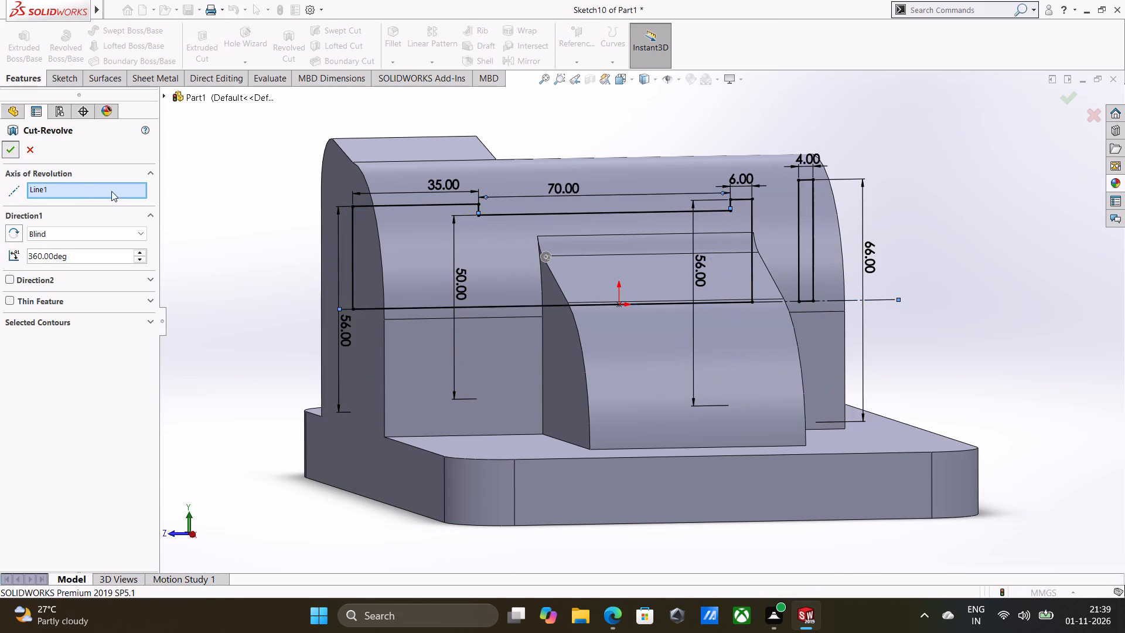
{"action": "left_click", "coordinate": [260, 253]}
Preview a section through the Right Plane to examine the stepped bore and the end recess, and close it without keeping it.
{"action": "middle_click_drag", "start_coordinate": [410, 268], "coordinate": [562, 294]}
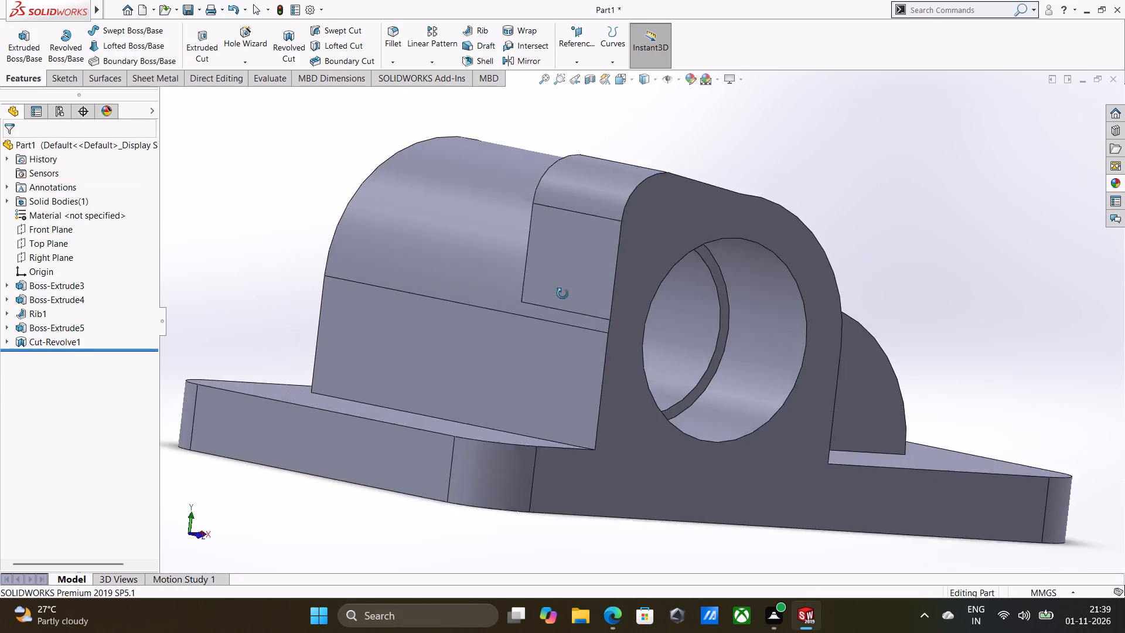
{"action": "middle_click_drag", "start_coordinate": [562, 294], "coordinate": [396, 309]}
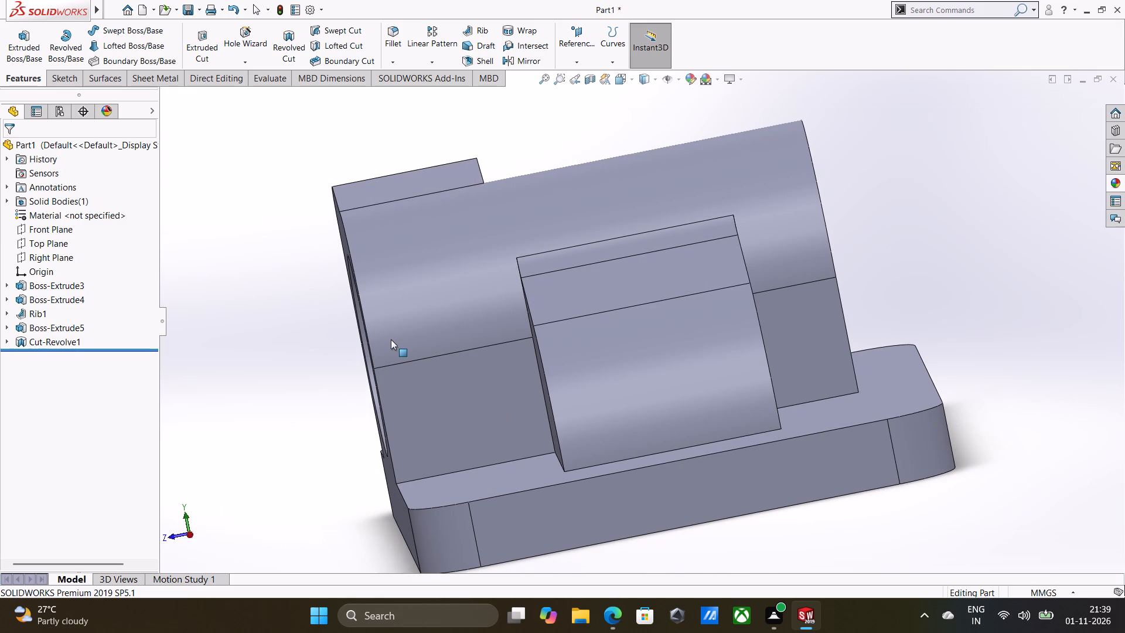
{"action": "left_click", "coordinate": [591, 84]}
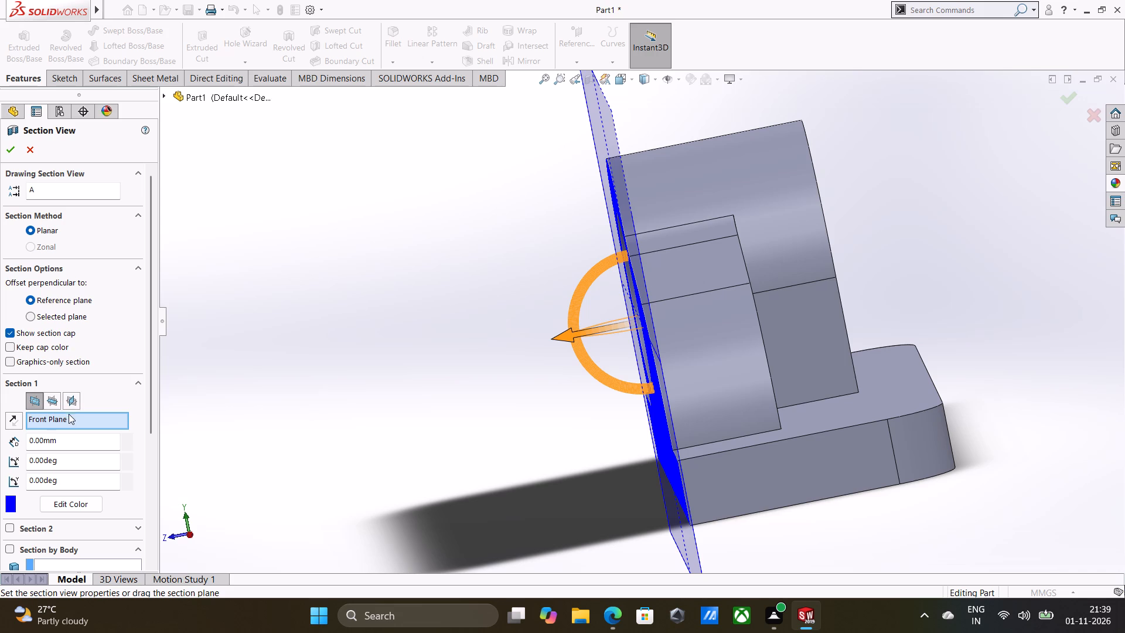
{"action": "left_click", "coordinate": [22, 423]}
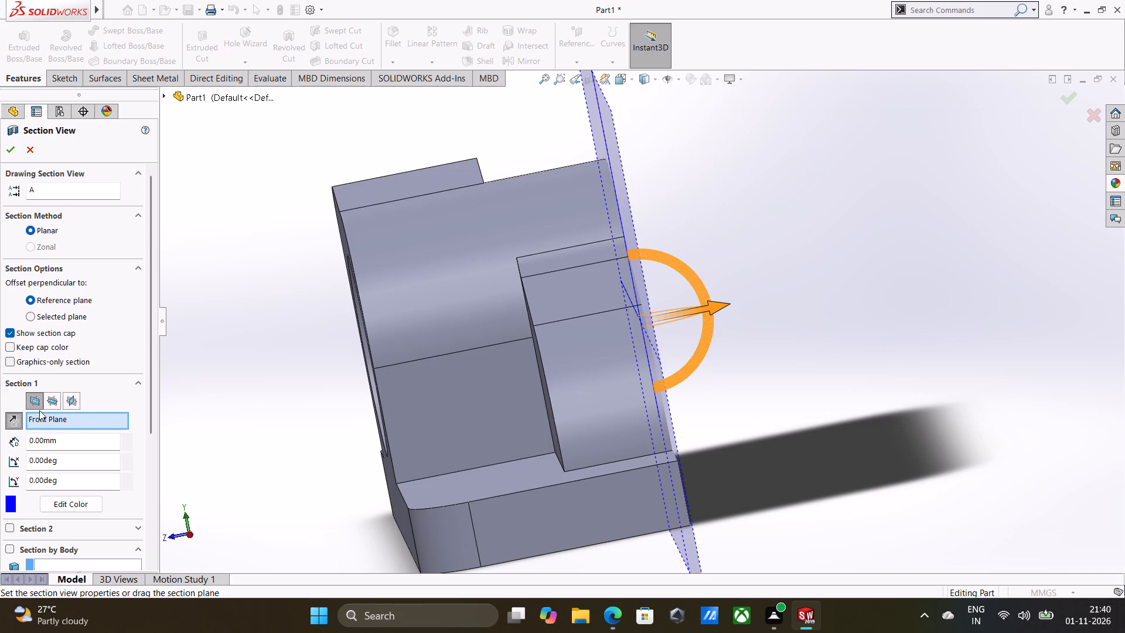
{"action": "left_click", "coordinate": [49, 404]}
{"action": "left_click", "coordinate": [72, 406]}
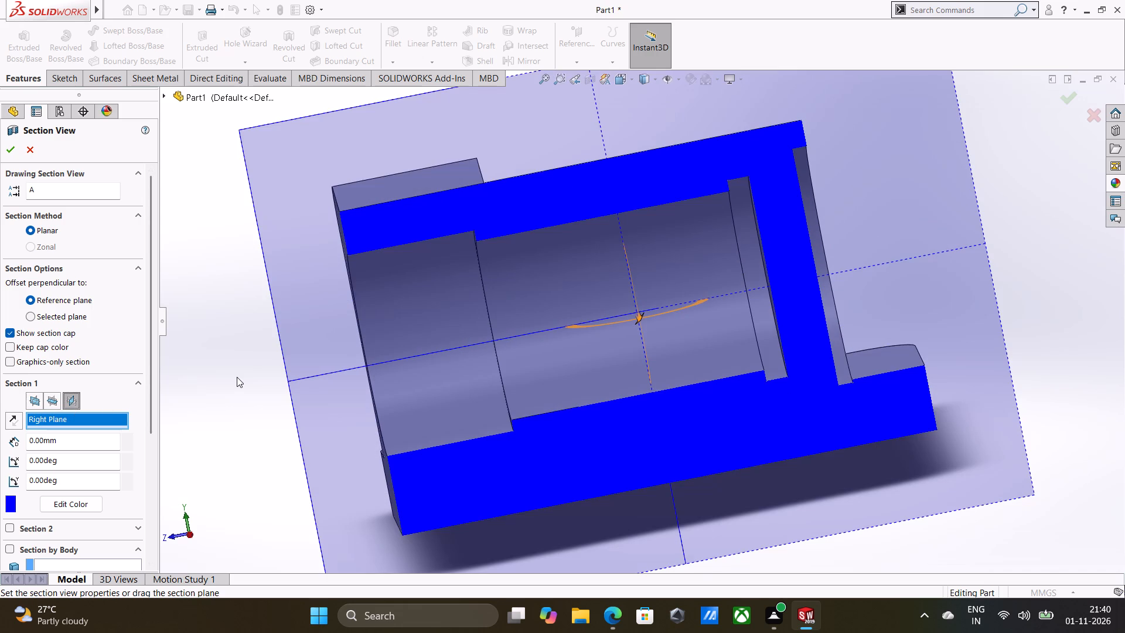
{"action": "key", "text": "Escape"}
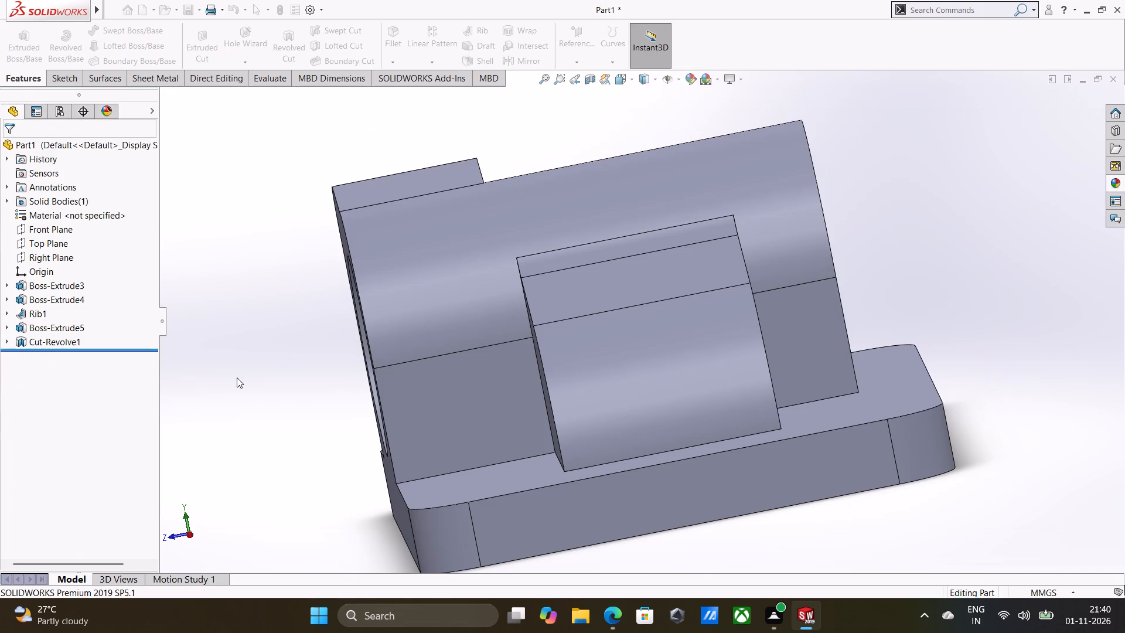
{"action": "key", "text": "Escape"}
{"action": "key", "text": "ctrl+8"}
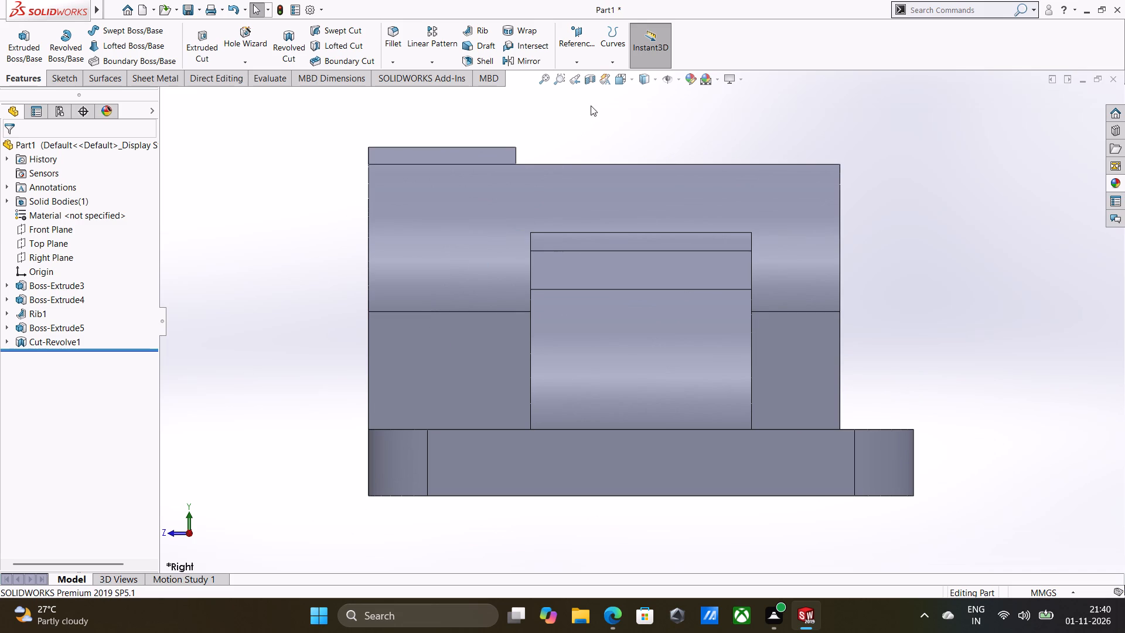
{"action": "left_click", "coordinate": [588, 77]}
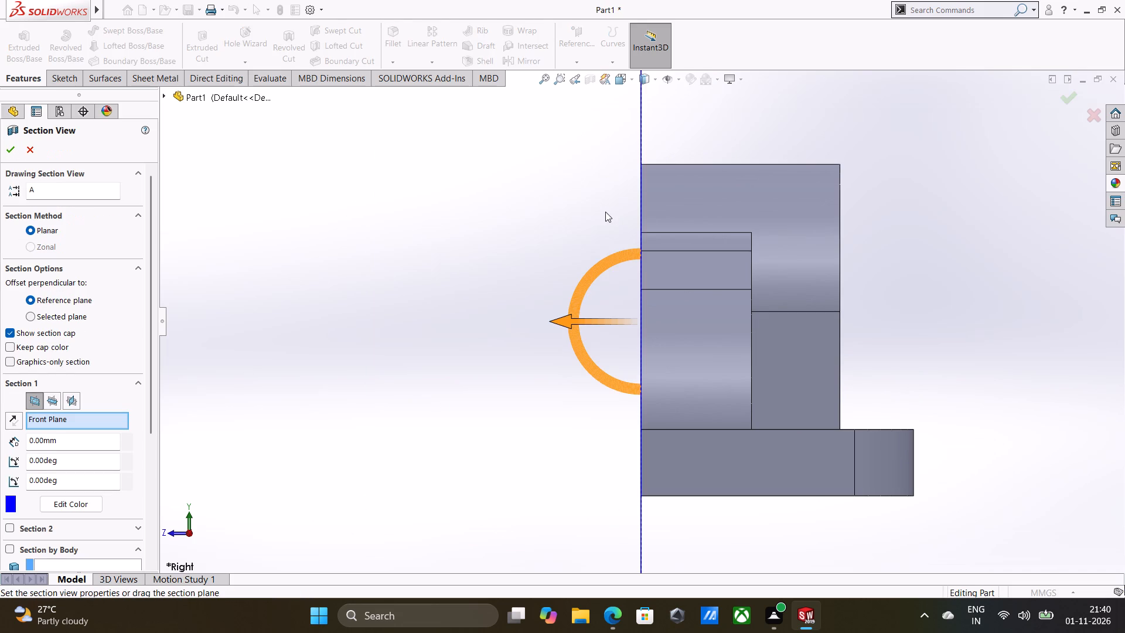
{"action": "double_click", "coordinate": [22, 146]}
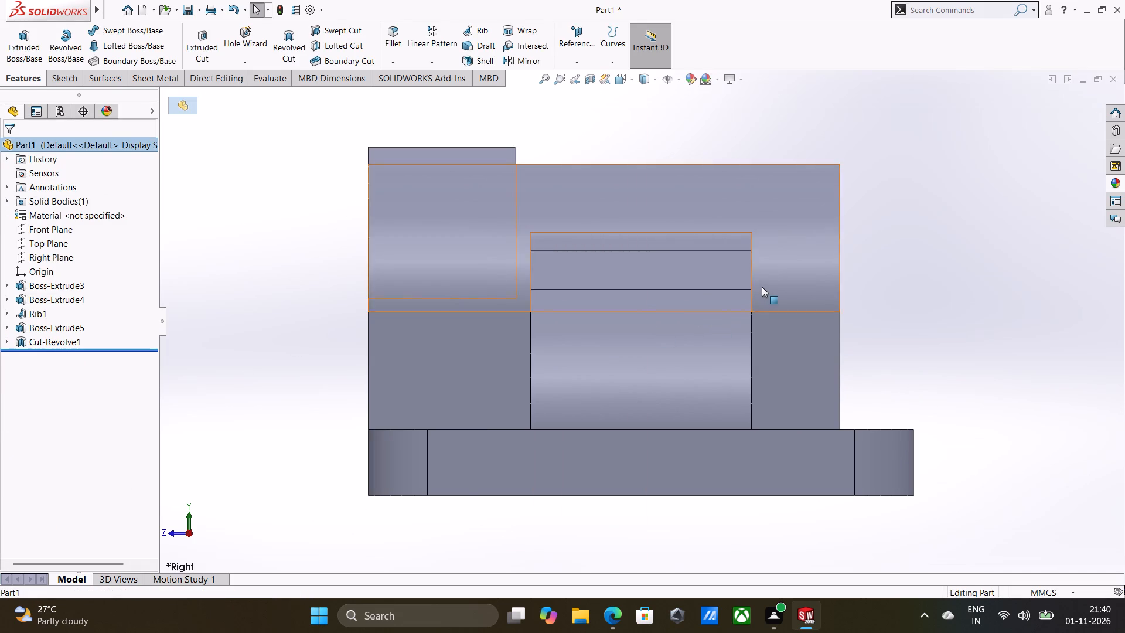
Examine the part from several angles, including the isometric view, checking the bore opening and the recess at the opposite end.
{"action": "middle_click_drag", "start_coordinate": [592, 316], "coordinate": [691, 331]}
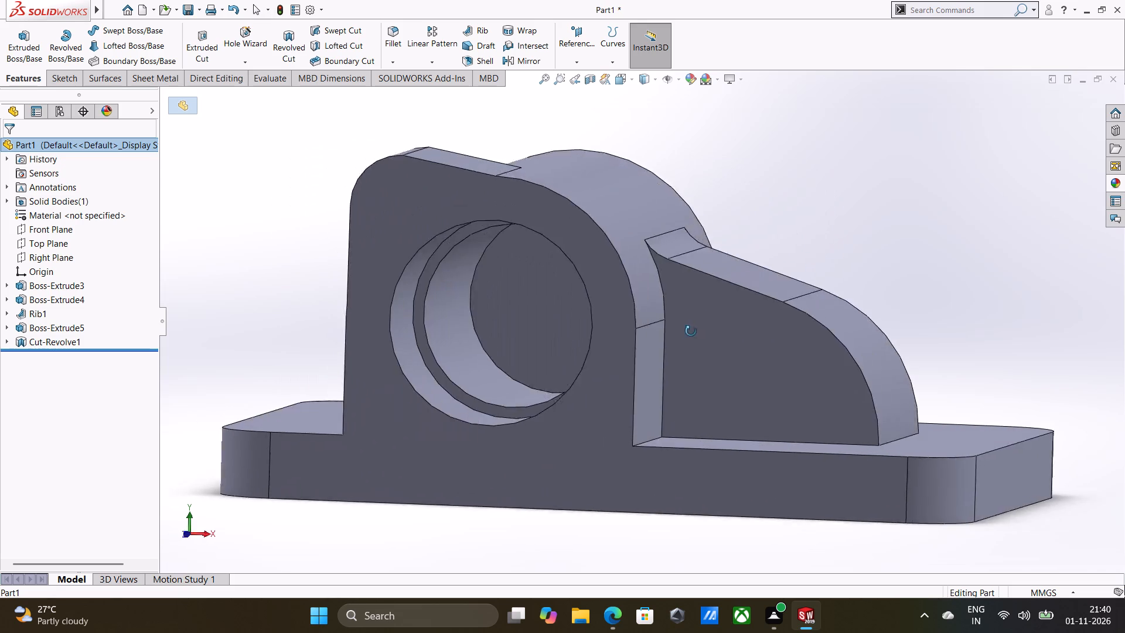
{"action": "middle_click_drag", "start_coordinate": [691, 331], "coordinate": [596, 333]}
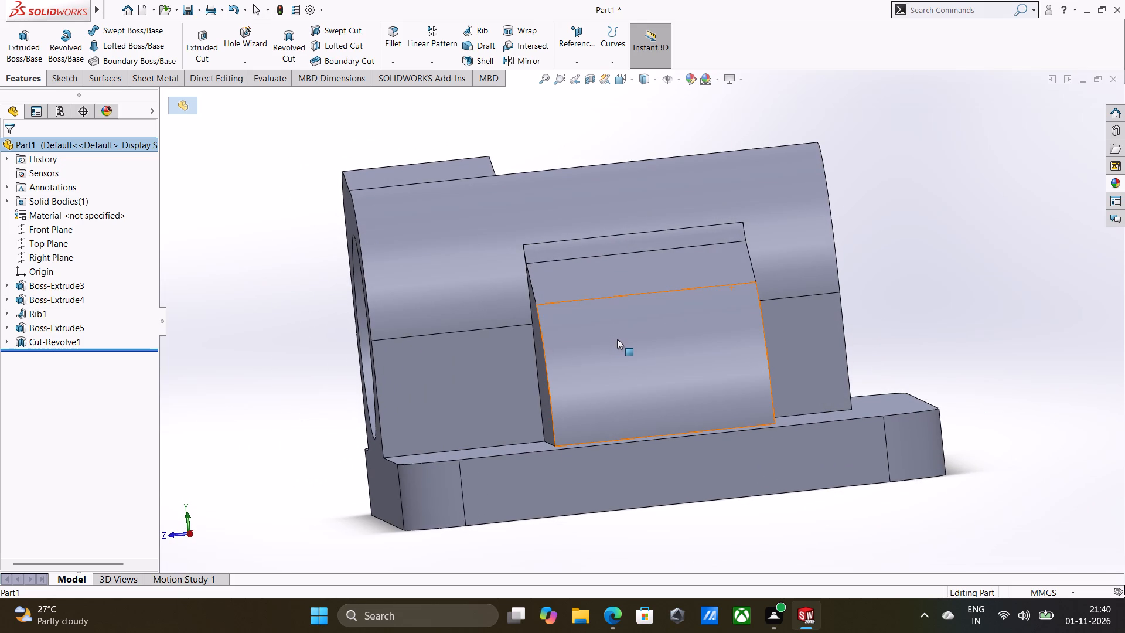
{"action": "middle_click_drag", "start_coordinate": [616, 339], "coordinate": [561, 383]}
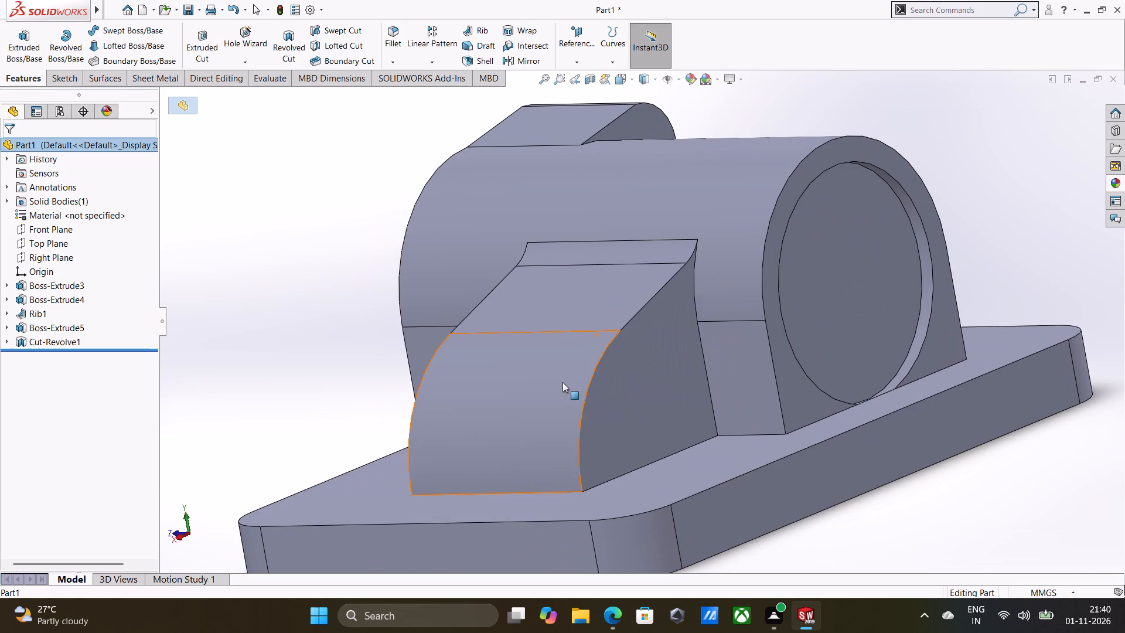
{"action": "left_click", "coordinate": [629, 76]}
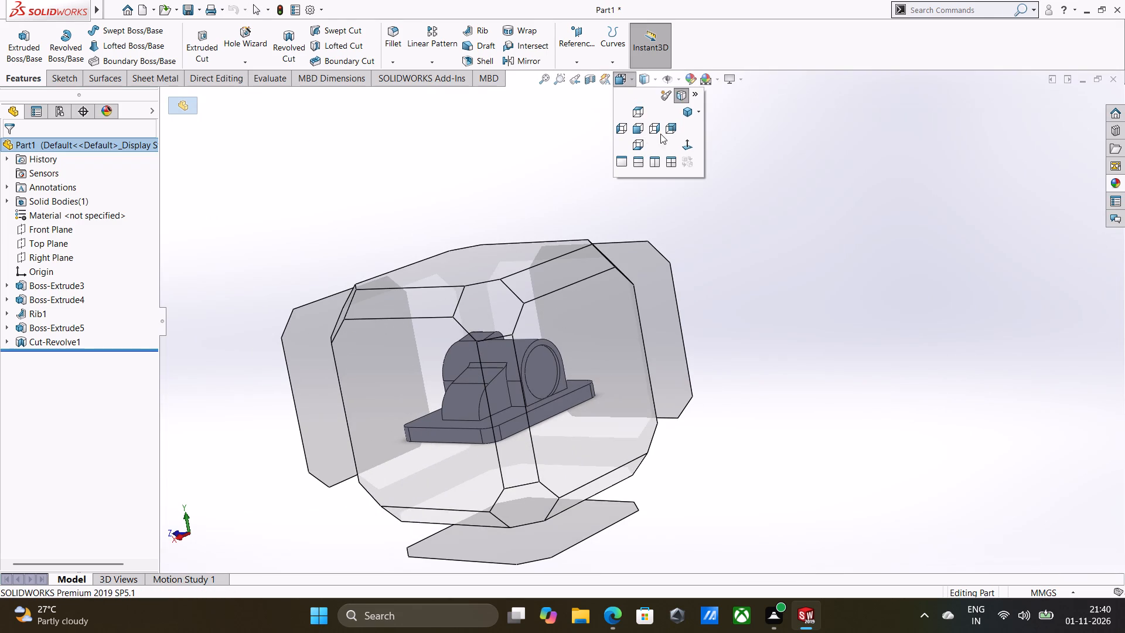
{"action": "left_click", "coordinate": [682, 113]}
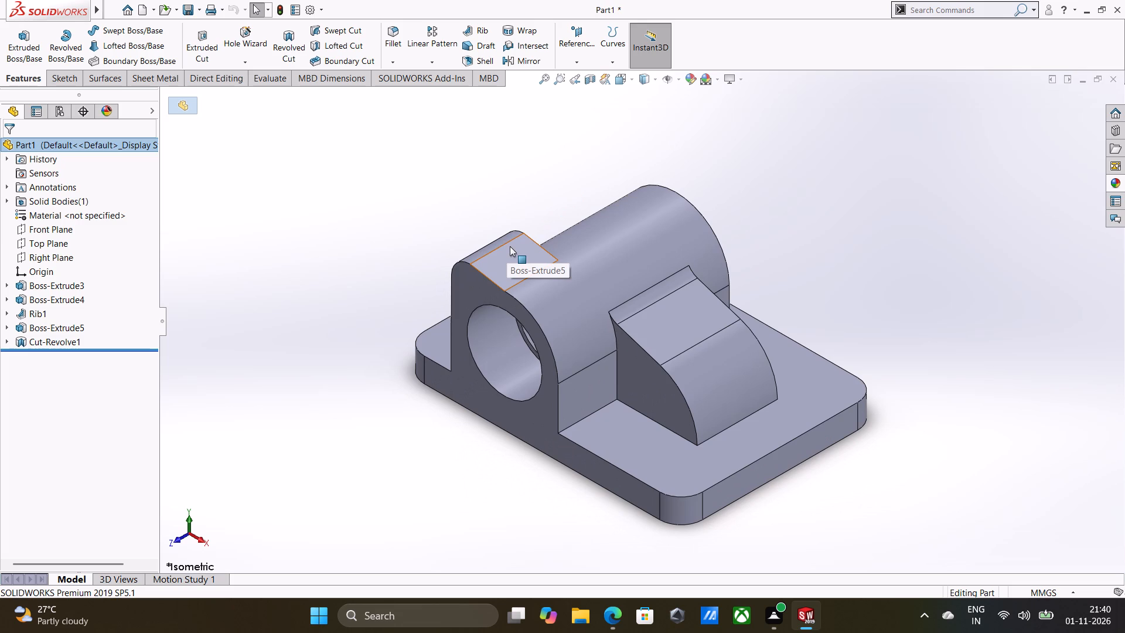
{"action": "middle_click_drag", "start_coordinate": [628, 352], "coordinate": [506, 365]}
{"action": "middle_click_drag", "start_coordinate": [700, 233], "coordinate": [743, 241]}
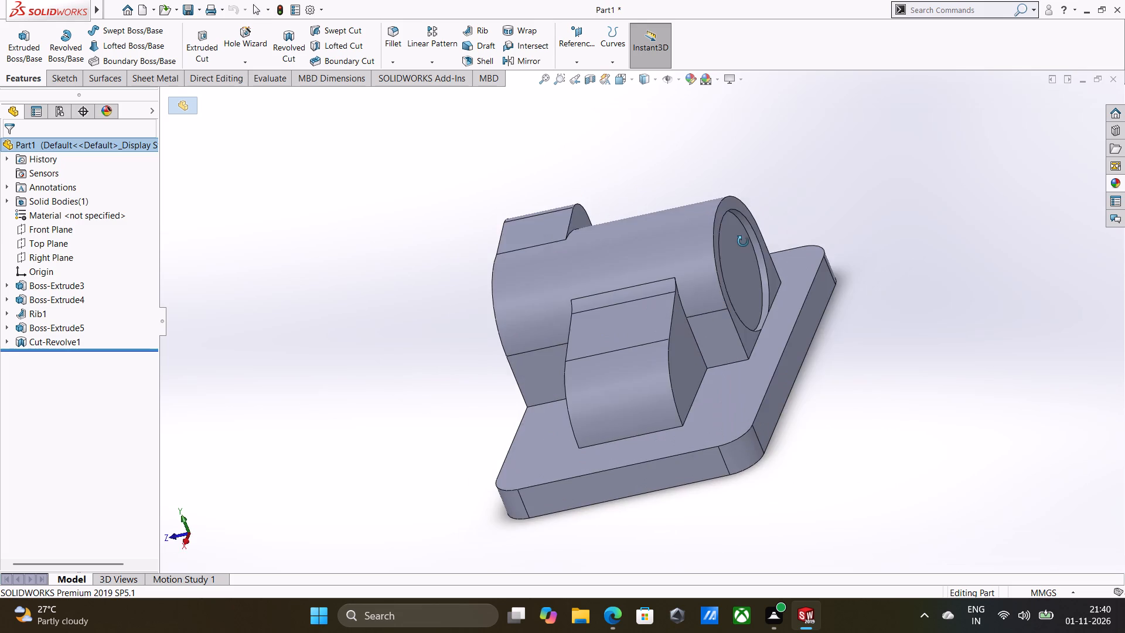
{"action": "middle_click_drag", "start_coordinate": [743, 241], "coordinate": [749, 241]}
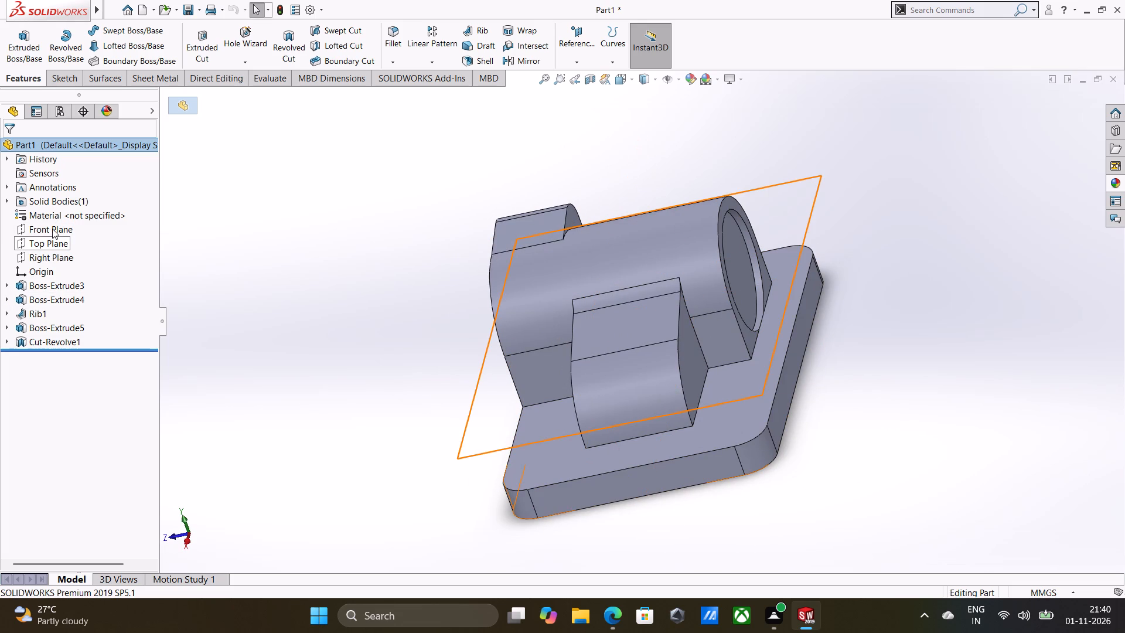
Apply a section view through the Right Plane and keep it, with the part seen in the Right orientation.
{"action": "left_click", "coordinate": [52, 254]}
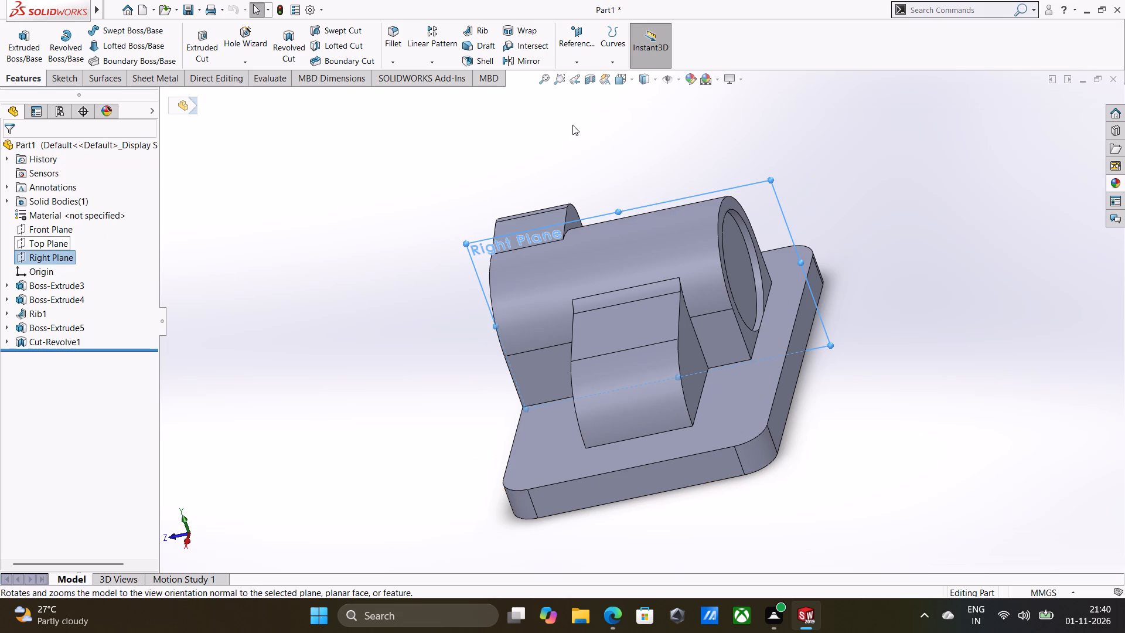
{"action": "left_click", "coordinate": [588, 84]}
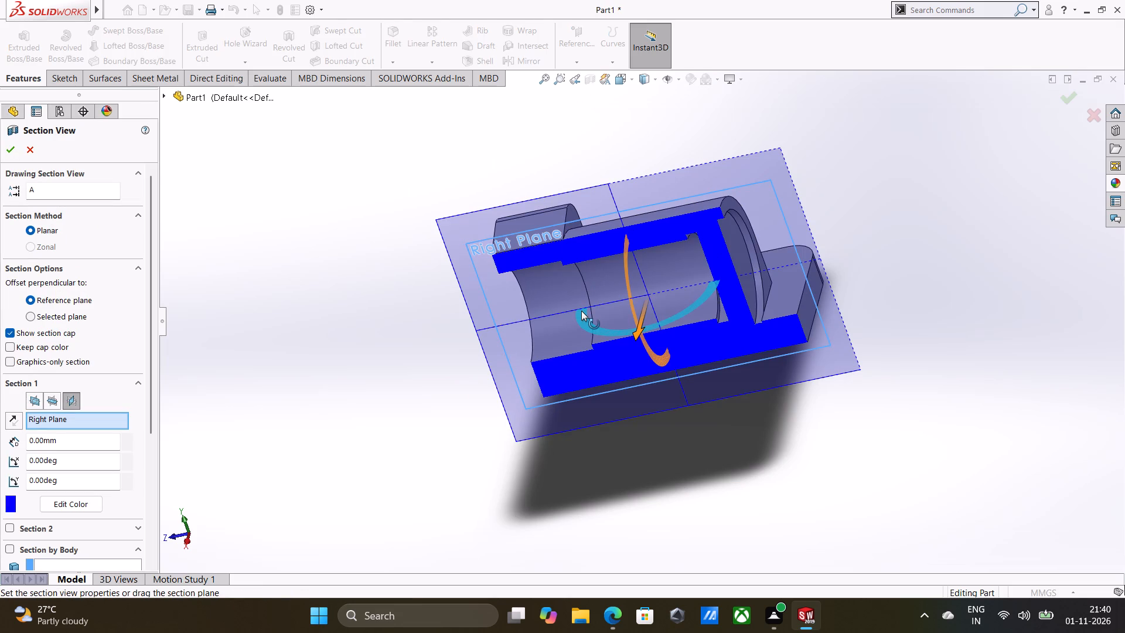
{"action": "key", "text": "ctrl+8"}
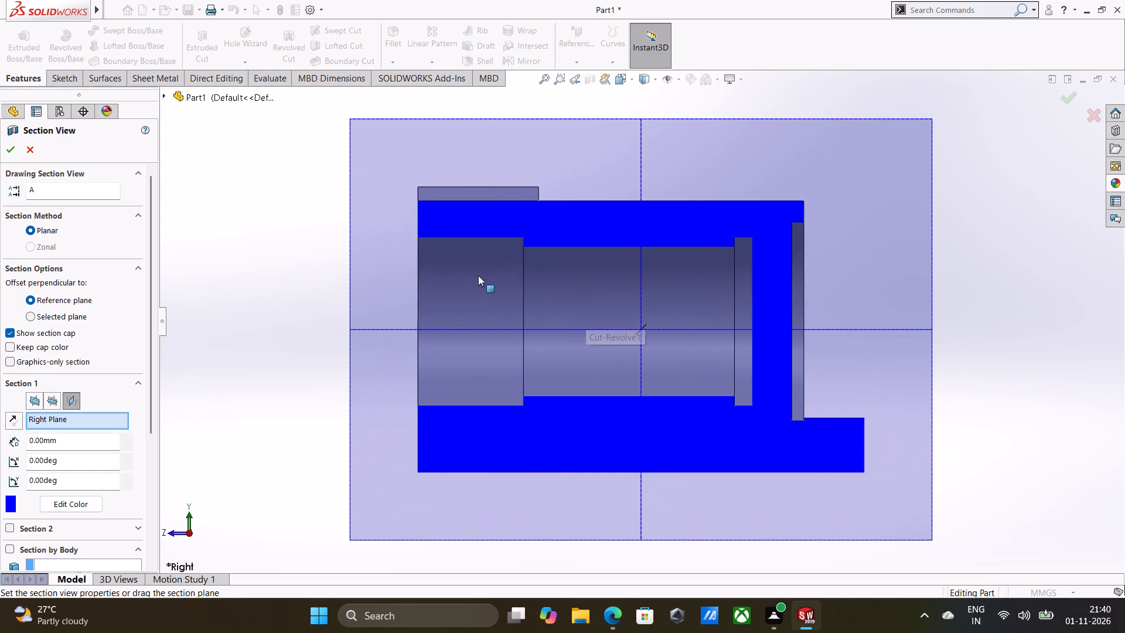
{"action": "left_click", "coordinate": [76, 80]}
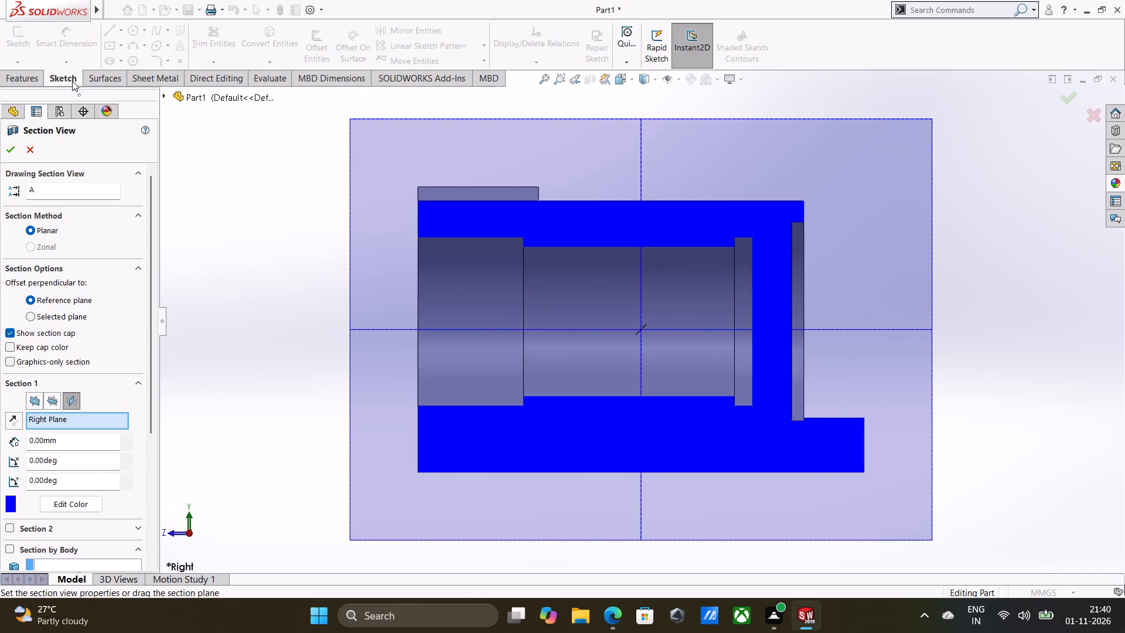
{"action": "left_click", "coordinate": [10, 147]}
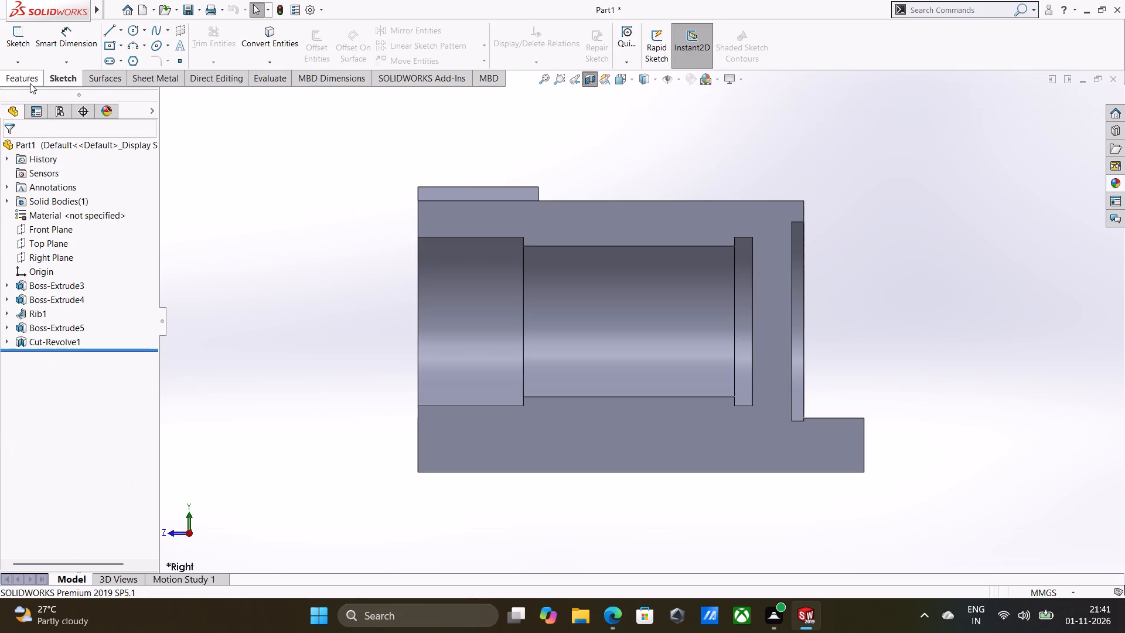
Start a Hole Wizard hole as a straight tap with the type Tapped hole.
{"action": "left_click", "coordinate": [32, 81]}
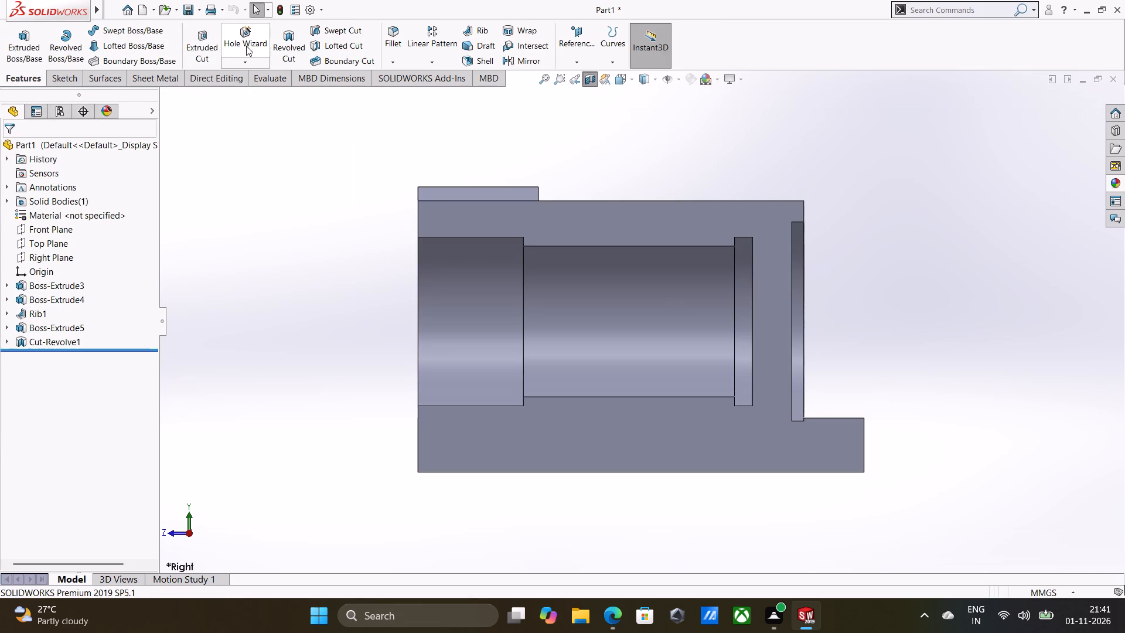
{"action": "left_click", "coordinate": [246, 45]}
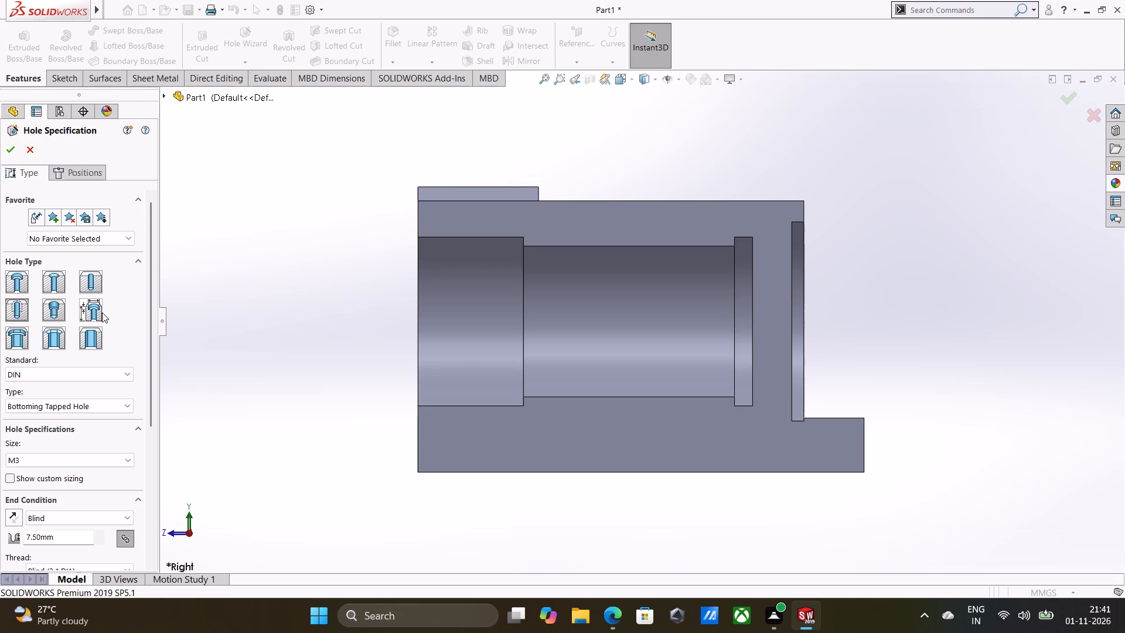
{"action": "left_click", "coordinate": [14, 304]}
{"action": "left_click", "coordinate": [66, 410]}
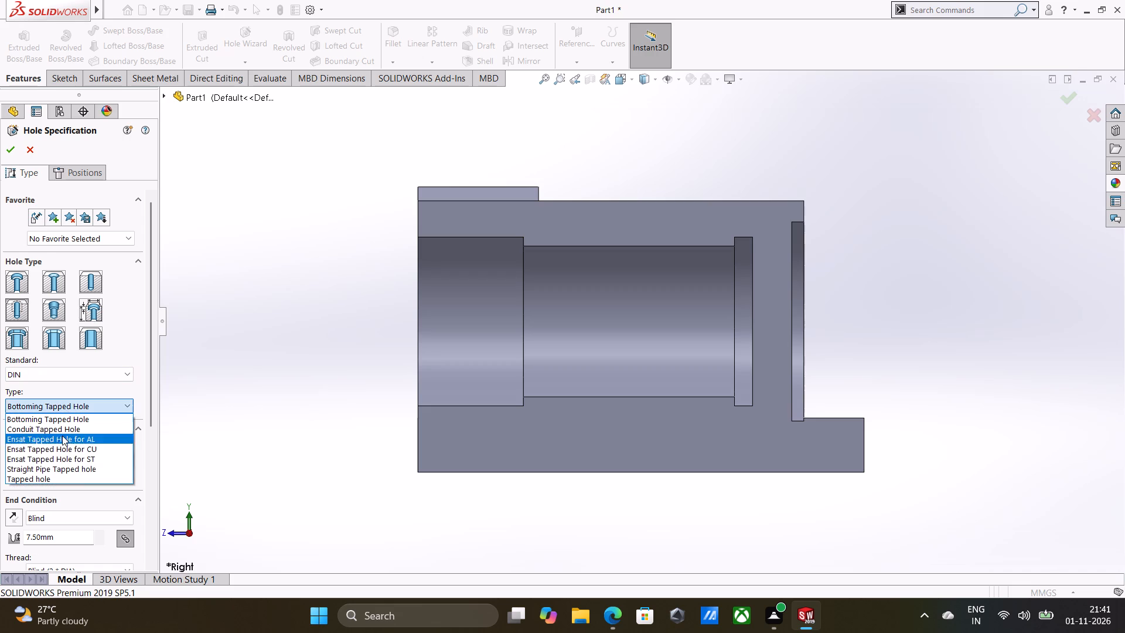
{"action": "left_click", "coordinate": [47, 476]}
Look through the available tapped-hole sizes, especially those between M42 and M64, for one suited to the end wall.
{"action": "left_click", "coordinate": [47, 455]}
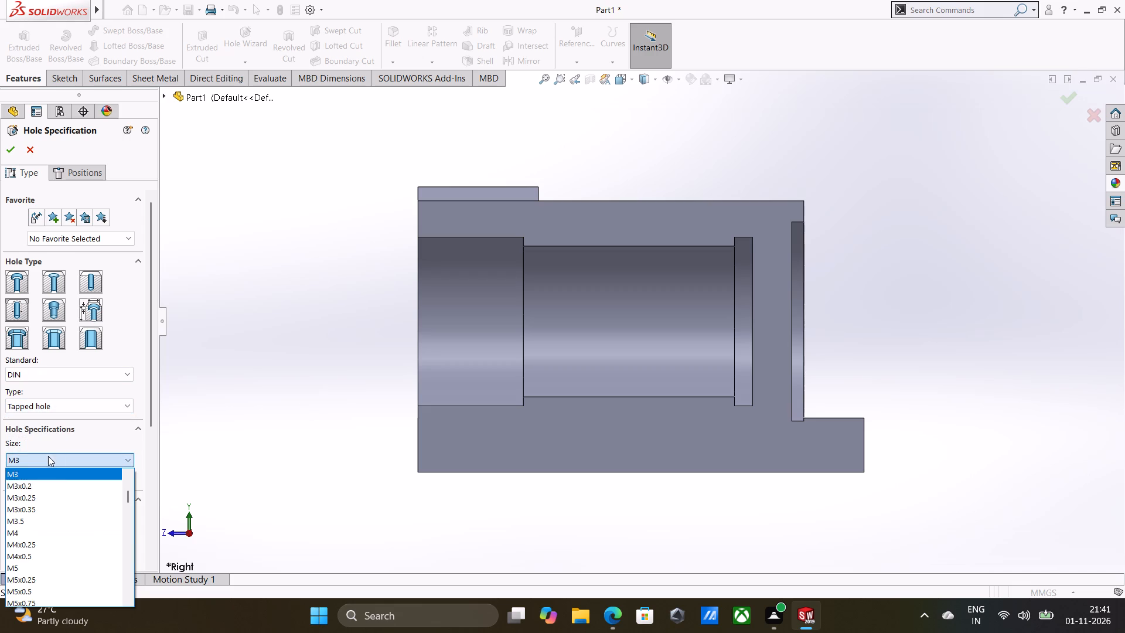
{"action": "scroll", "coordinate": [73, 518], "scroll_direction": "down", "scroll_amount": 12}
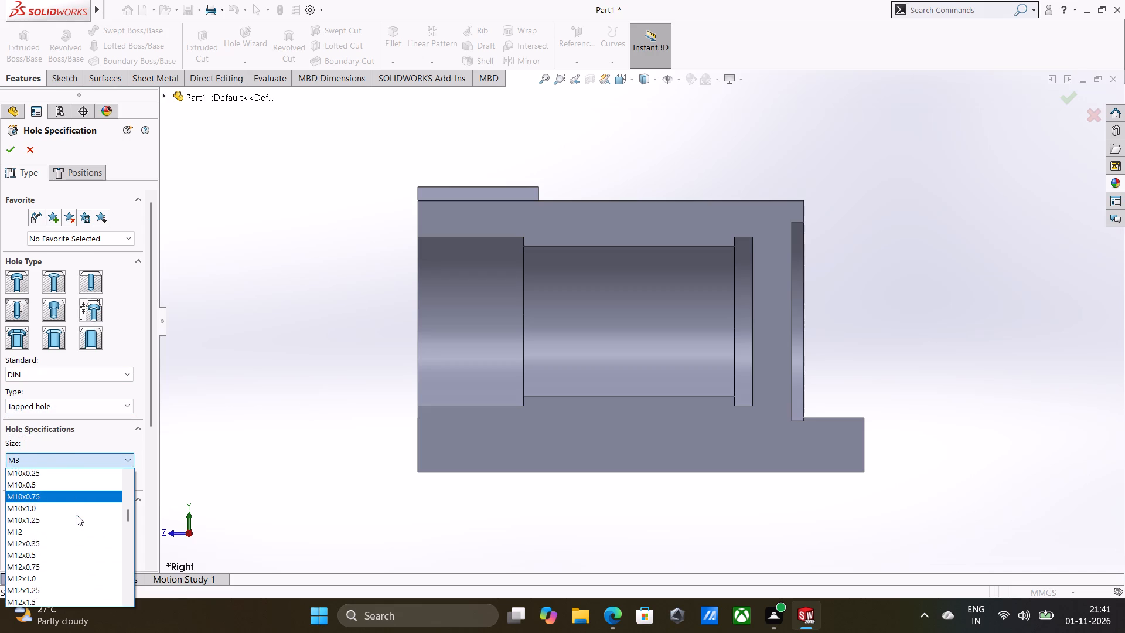
{"action": "scroll", "coordinate": [78, 515], "scroll_direction": "down", "scroll_amount": 15}
{"action": "scroll", "coordinate": [87, 515], "scroll_direction": "down", "scroll_amount": 7}
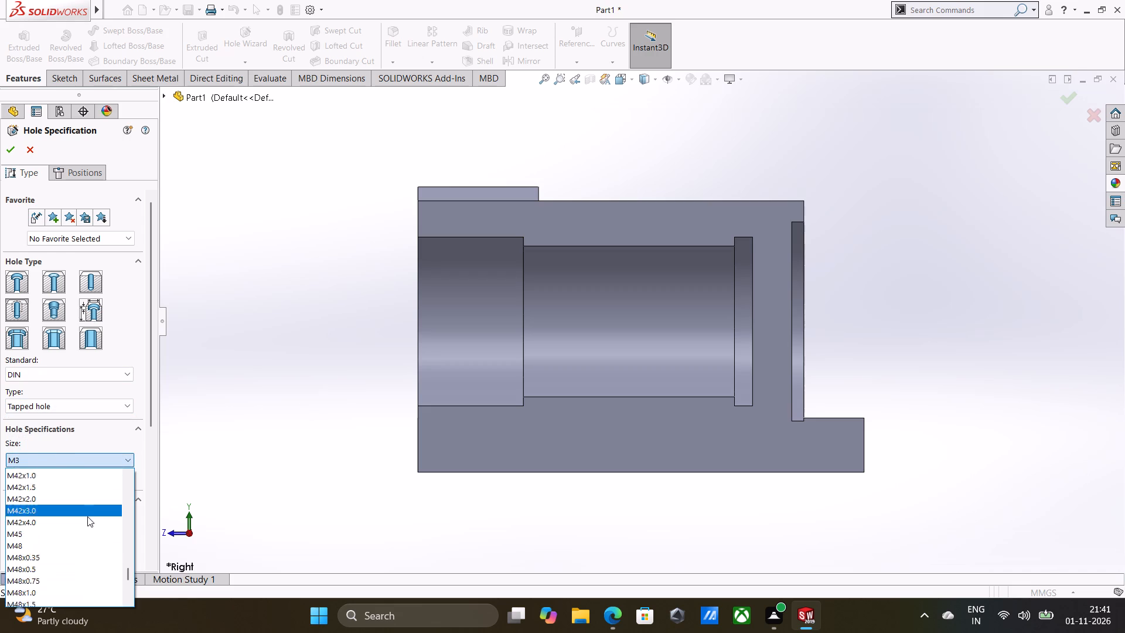
{"action": "scroll", "coordinate": [87, 517], "scroll_direction": "down", "scroll_amount": 6}
{"action": "scroll", "coordinate": [81, 518], "scroll_direction": "up", "scroll_amount": 1}
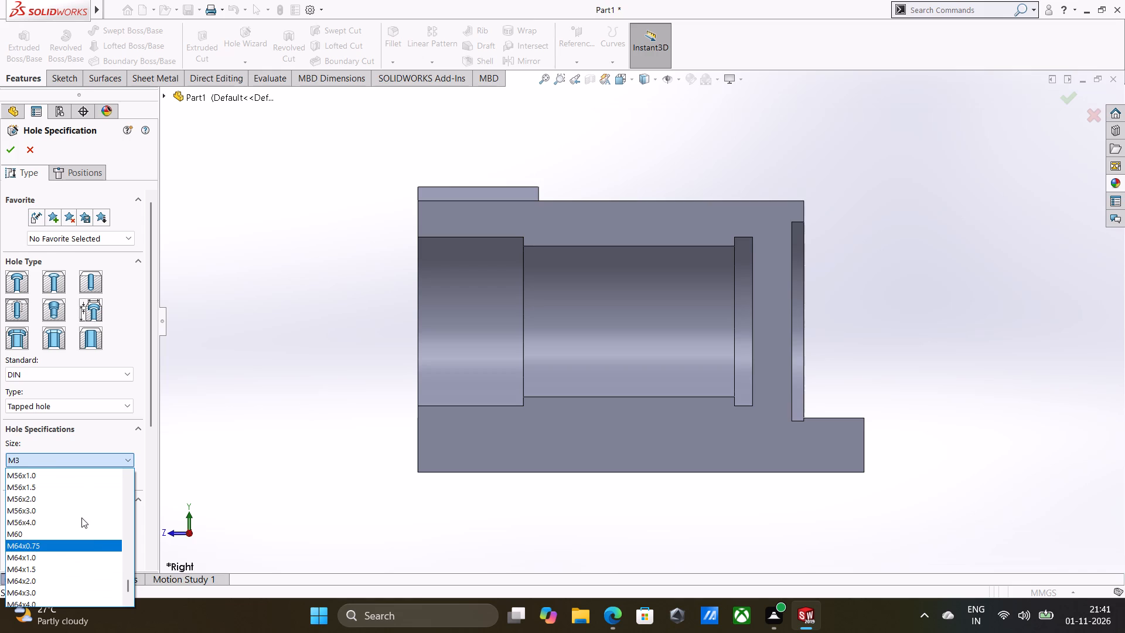
{"action": "scroll", "coordinate": [81, 518], "scroll_direction": "up", "scroll_amount": 1}
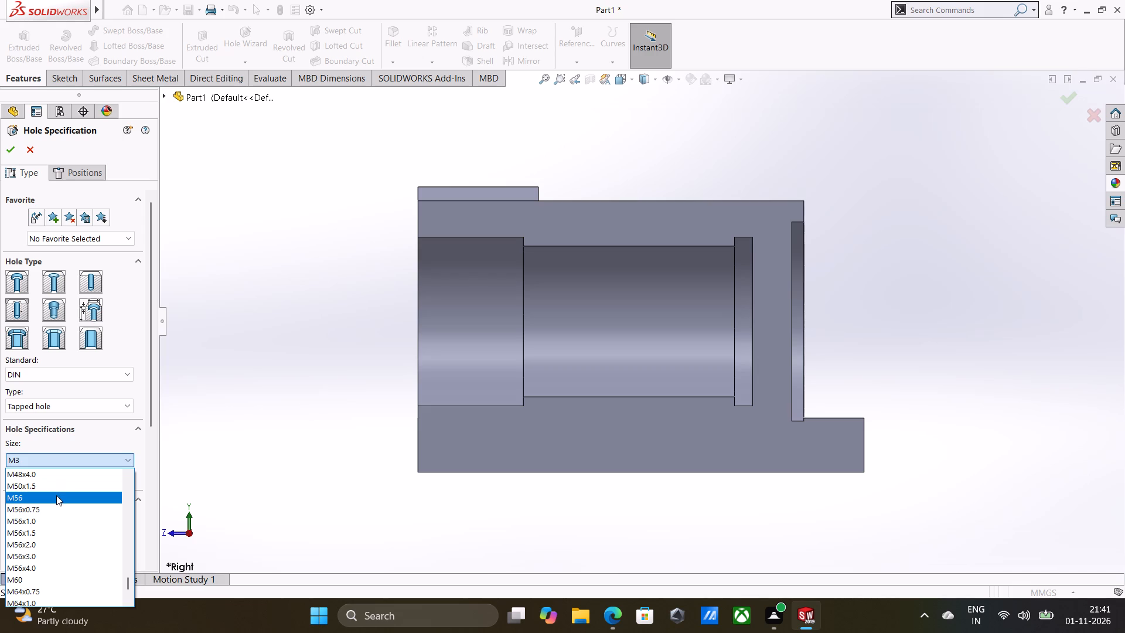
{"action": "scroll", "coordinate": [55, 492], "scroll_direction": "up", "scroll_amount": 1}
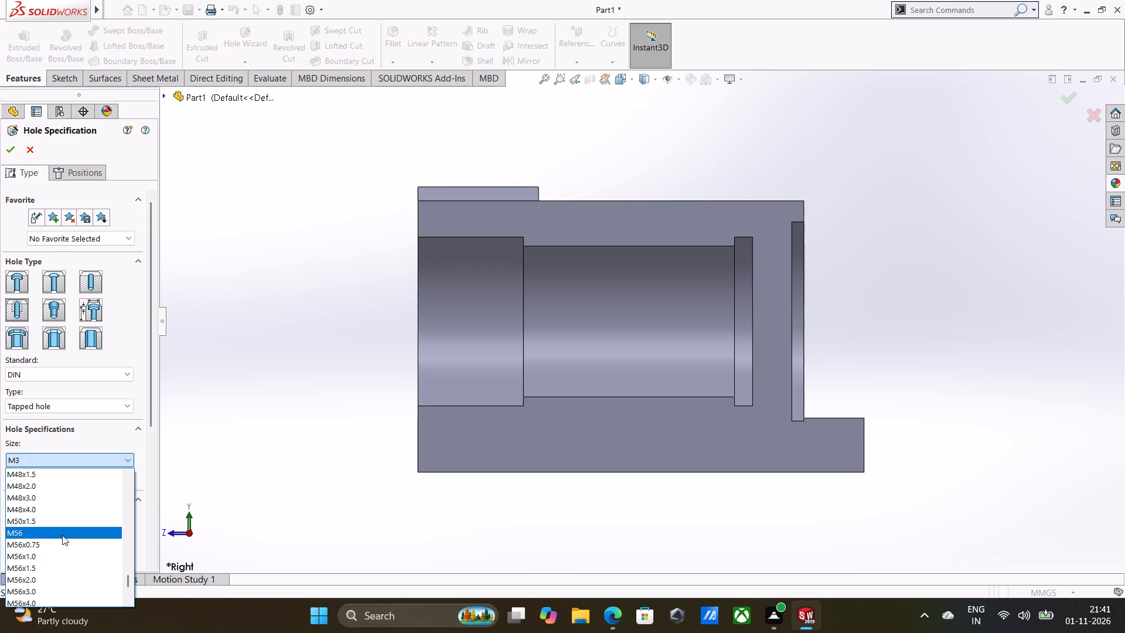
{"action": "scroll", "coordinate": [66, 528], "scroll_direction": "up", "scroll_amount": 3}
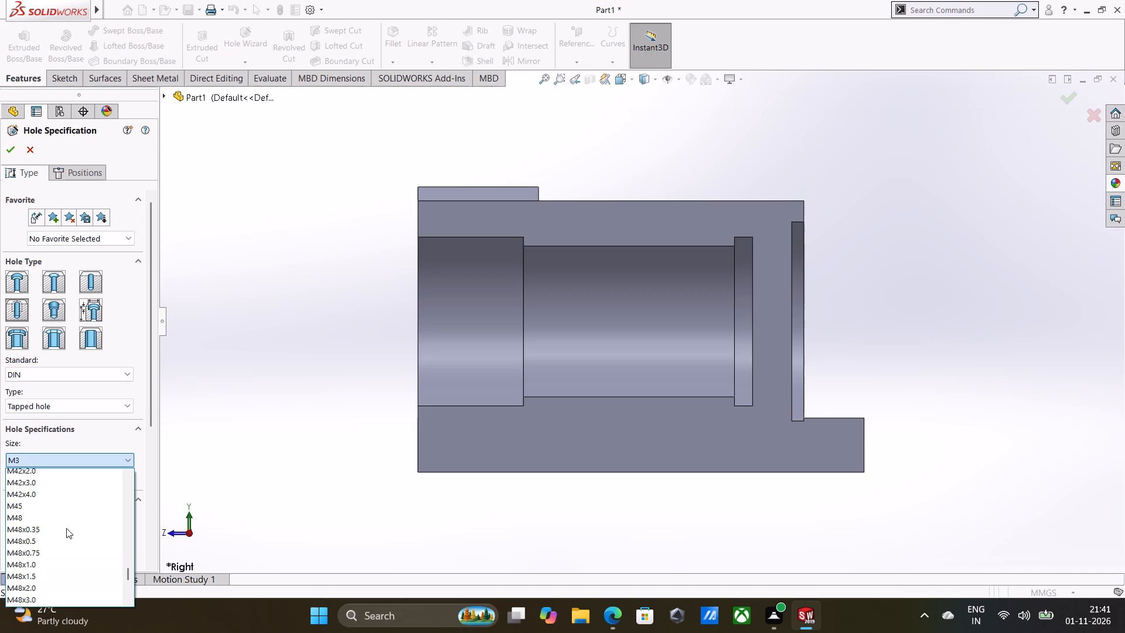
{"action": "scroll", "coordinate": [67, 527], "scroll_direction": "down", "scroll_amount": 4}
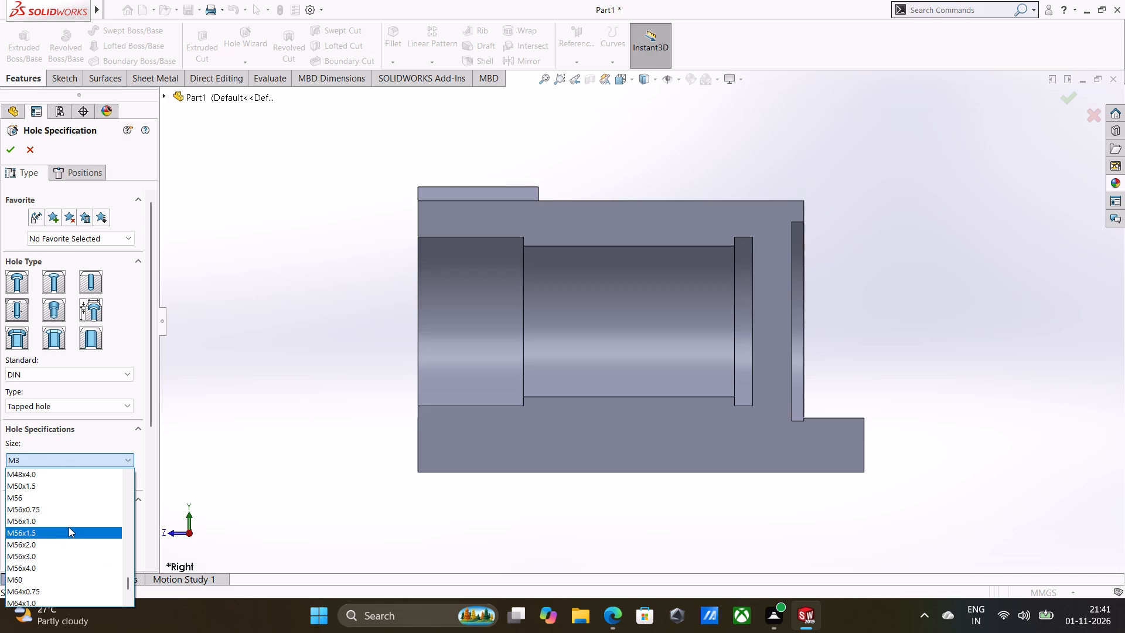
{"action": "scroll", "coordinate": [69, 527], "scroll_direction": "down", "scroll_amount": 1}
{"action": "scroll", "coordinate": [69, 527], "scroll_direction": "up", "scroll_amount": 2}
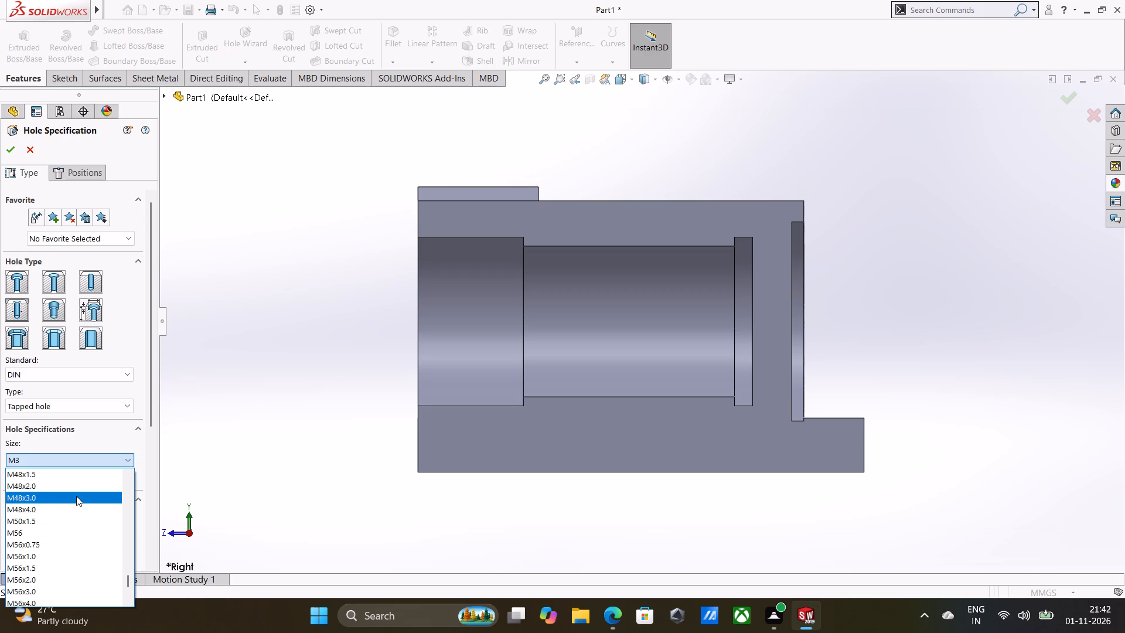
{"action": "left_click", "coordinate": [23, 318]}
{"action": "left_click", "coordinate": [23, 317]}
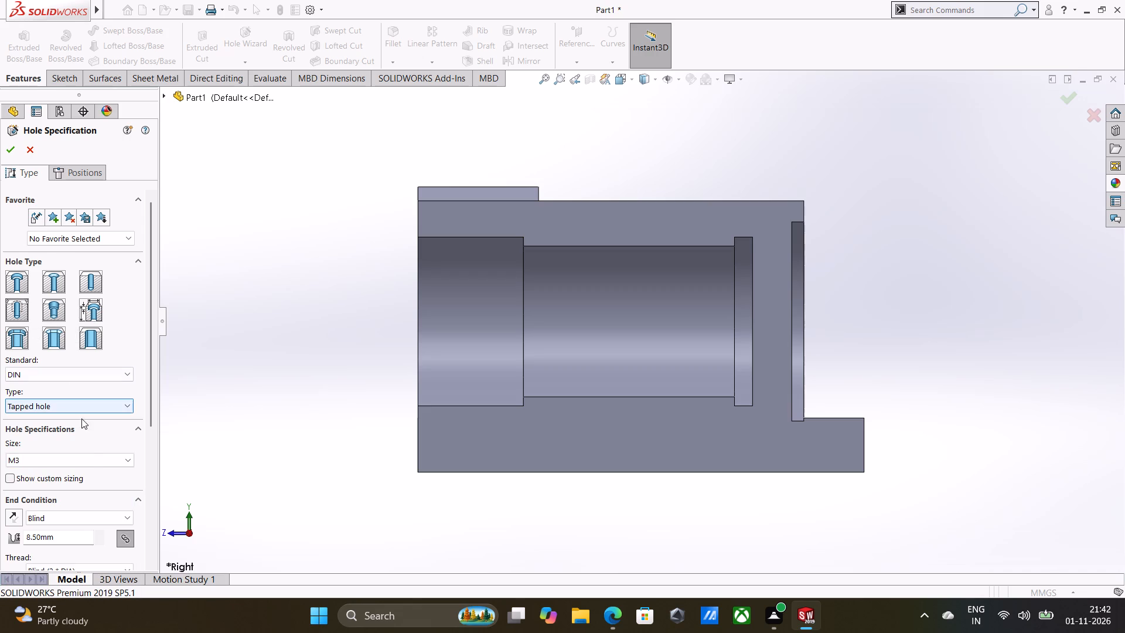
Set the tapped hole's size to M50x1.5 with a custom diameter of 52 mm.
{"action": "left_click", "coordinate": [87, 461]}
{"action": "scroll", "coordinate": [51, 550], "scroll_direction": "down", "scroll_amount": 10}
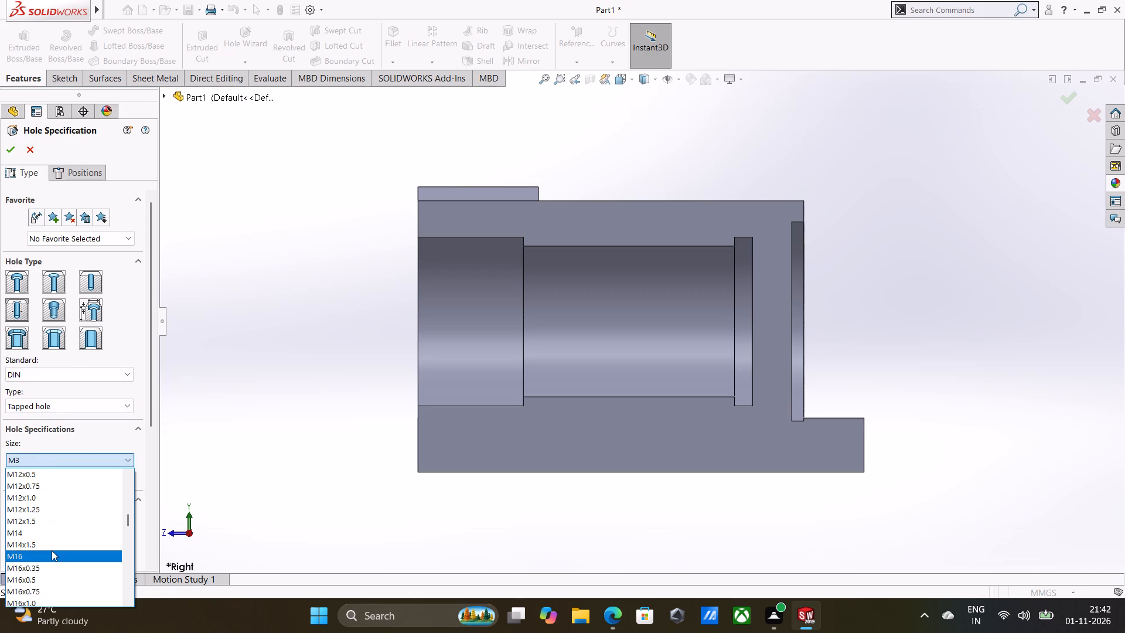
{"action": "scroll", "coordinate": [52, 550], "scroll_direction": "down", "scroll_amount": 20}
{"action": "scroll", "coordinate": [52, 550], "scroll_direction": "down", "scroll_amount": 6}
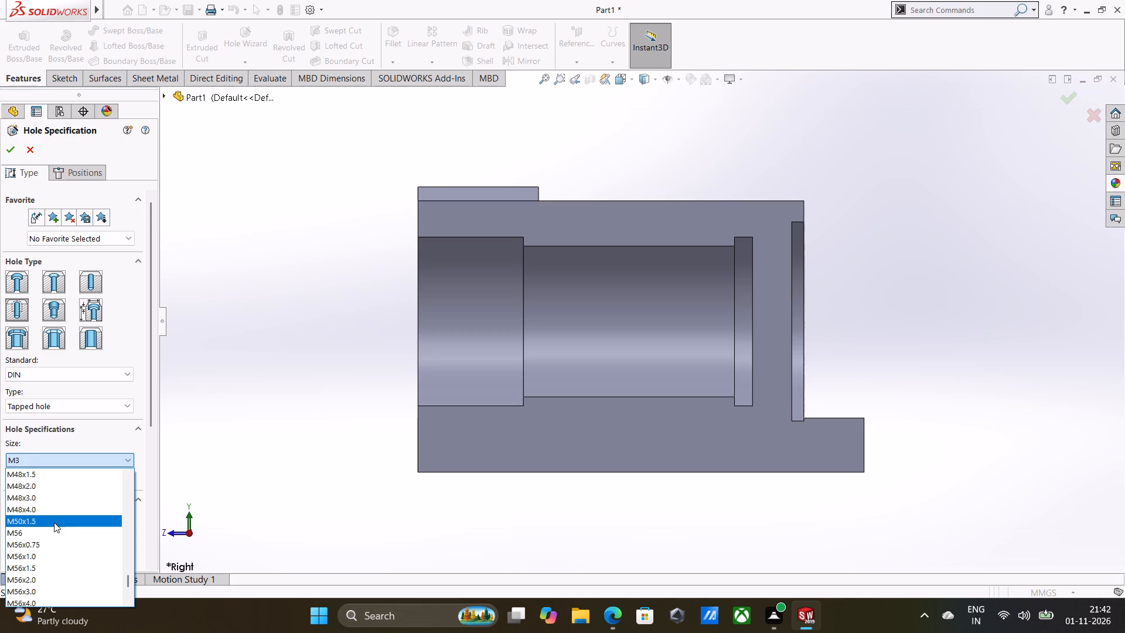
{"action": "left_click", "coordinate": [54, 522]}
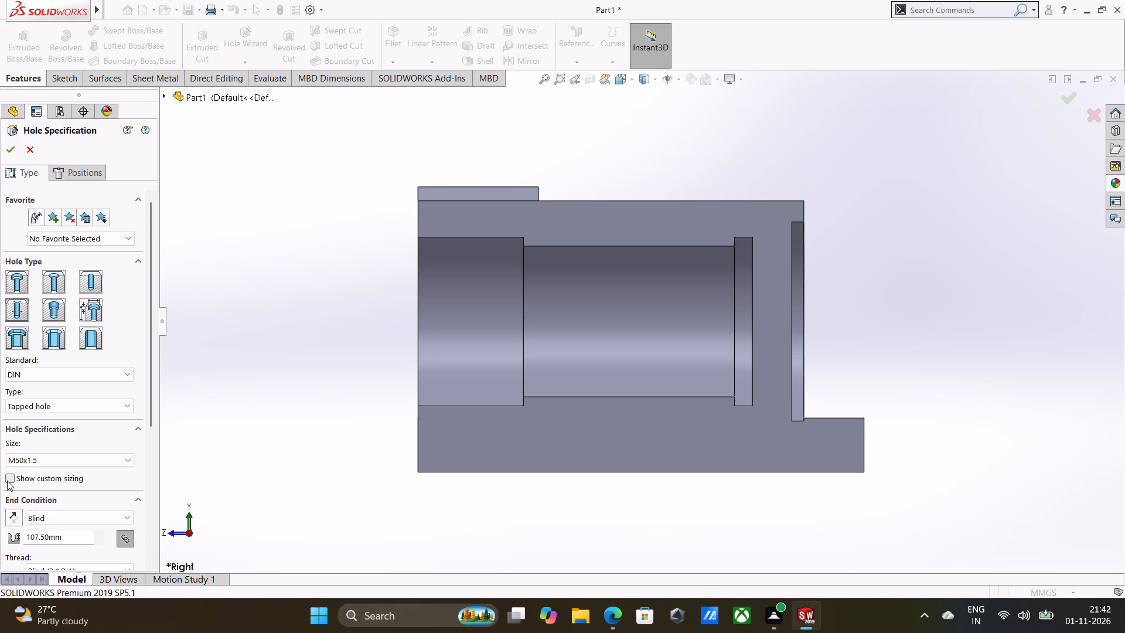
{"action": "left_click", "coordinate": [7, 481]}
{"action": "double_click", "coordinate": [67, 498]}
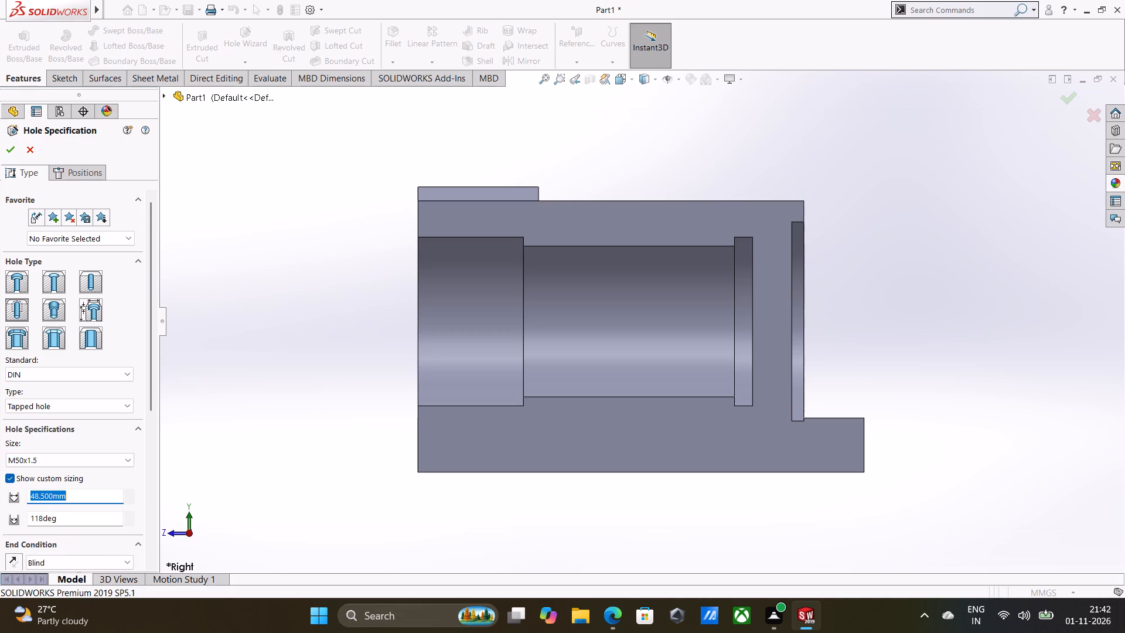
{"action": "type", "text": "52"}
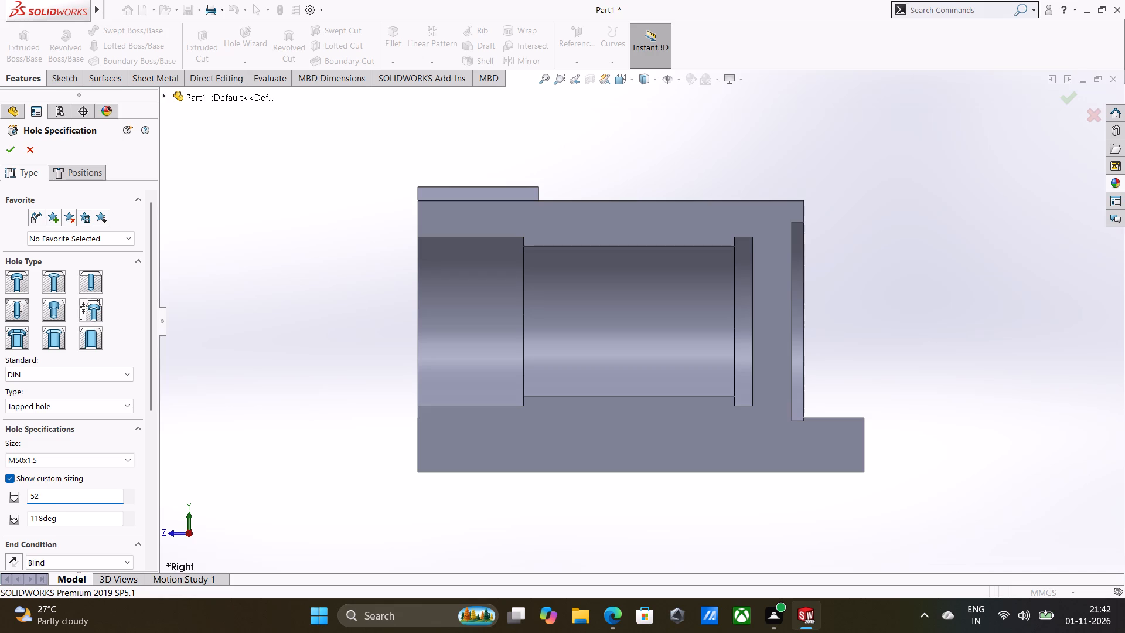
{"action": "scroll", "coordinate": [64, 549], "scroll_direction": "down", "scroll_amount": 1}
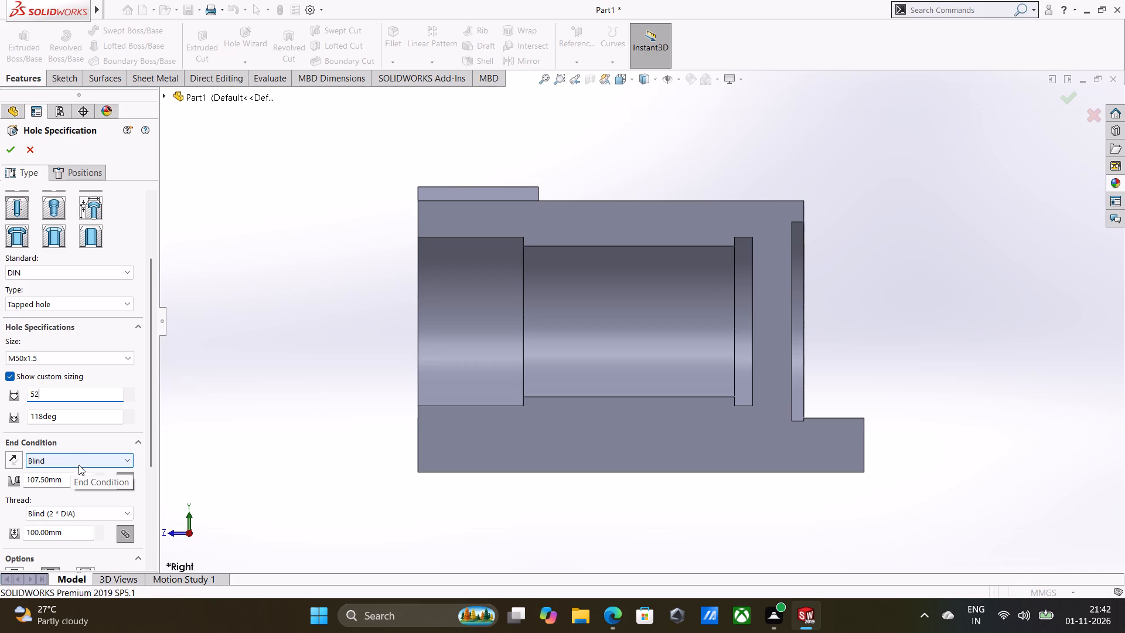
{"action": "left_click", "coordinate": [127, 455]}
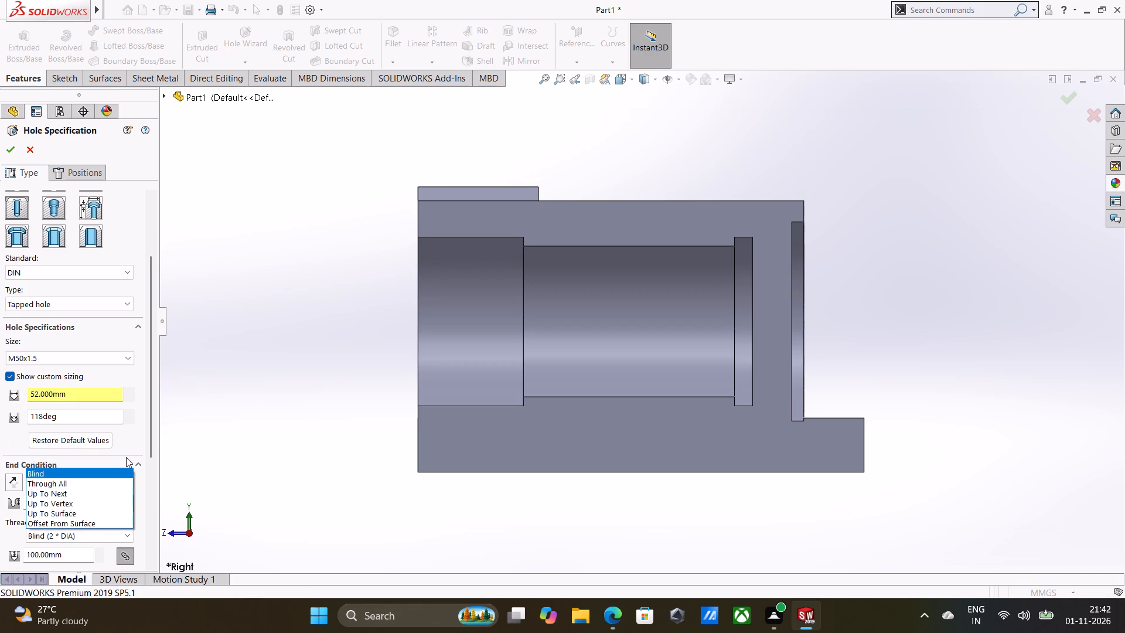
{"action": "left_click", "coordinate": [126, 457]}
Specify the tapped hole as size M56 with a custom diameter of 52 mm and an Up To Next end condition.
{"action": "left_click", "coordinate": [83, 352]}
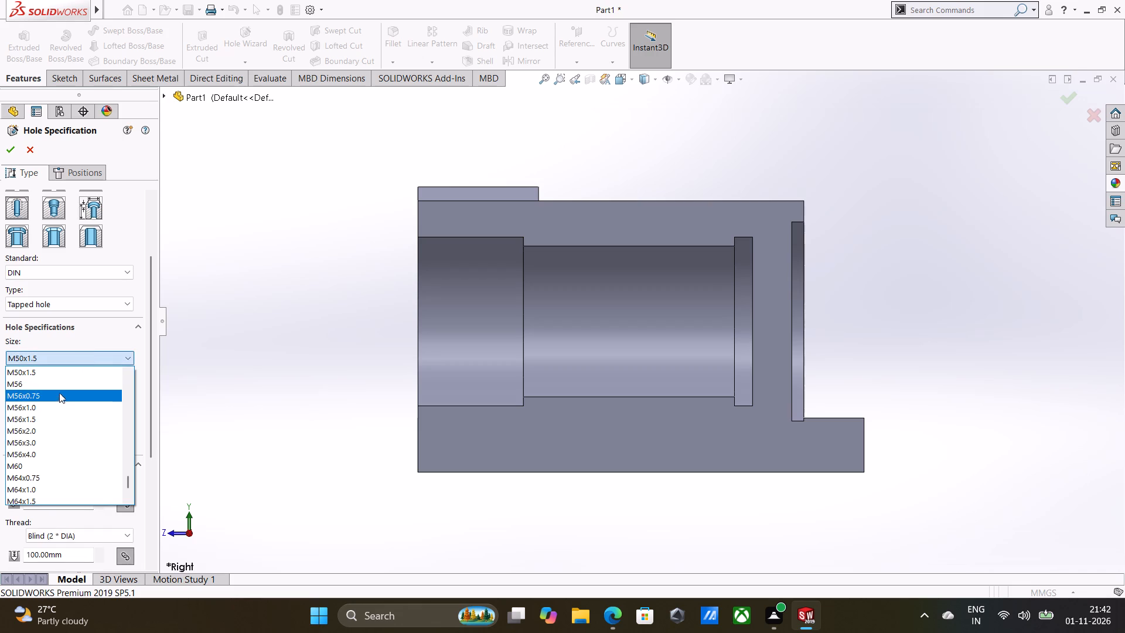
{"action": "left_click", "coordinate": [60, 388]}
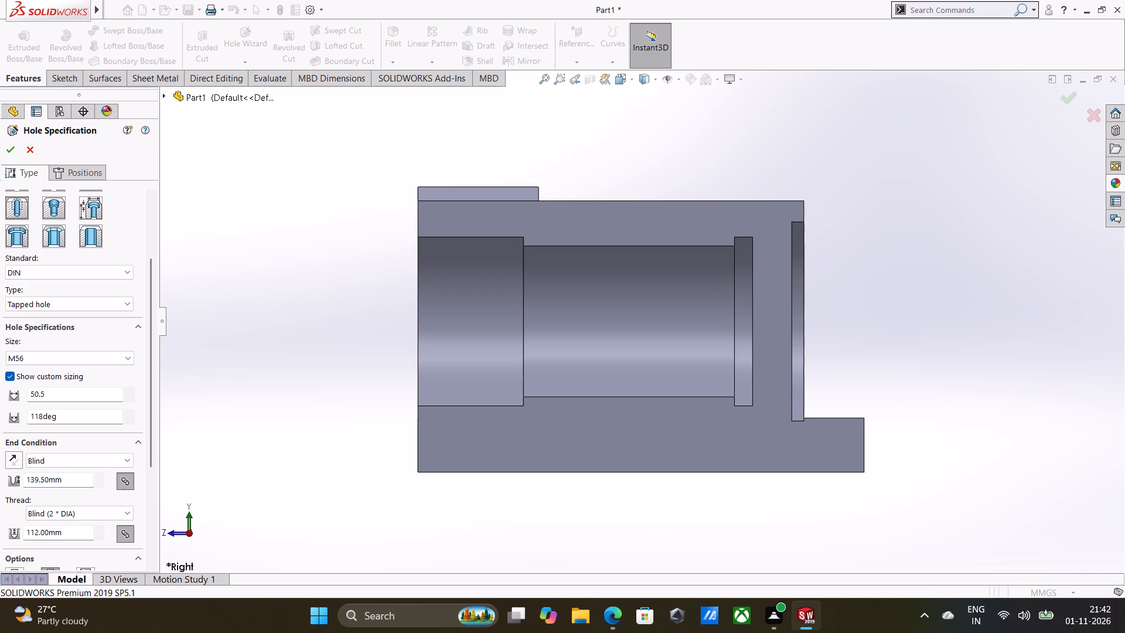
{"action": "double_click", "coordinate": [82, 393]}
{"action": "key", "text": "BackSpace"}
{"action": "type", "text": "52"}
{"action": "key", "text": "Return"}
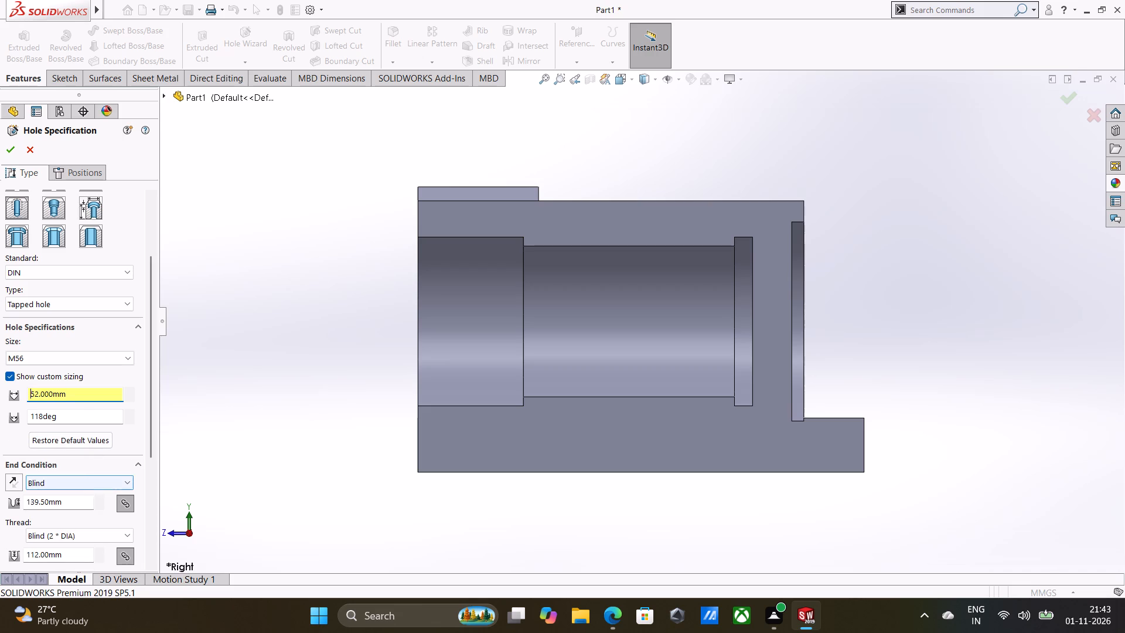
{"action": "left_click", "coordinate": [117, 482]}
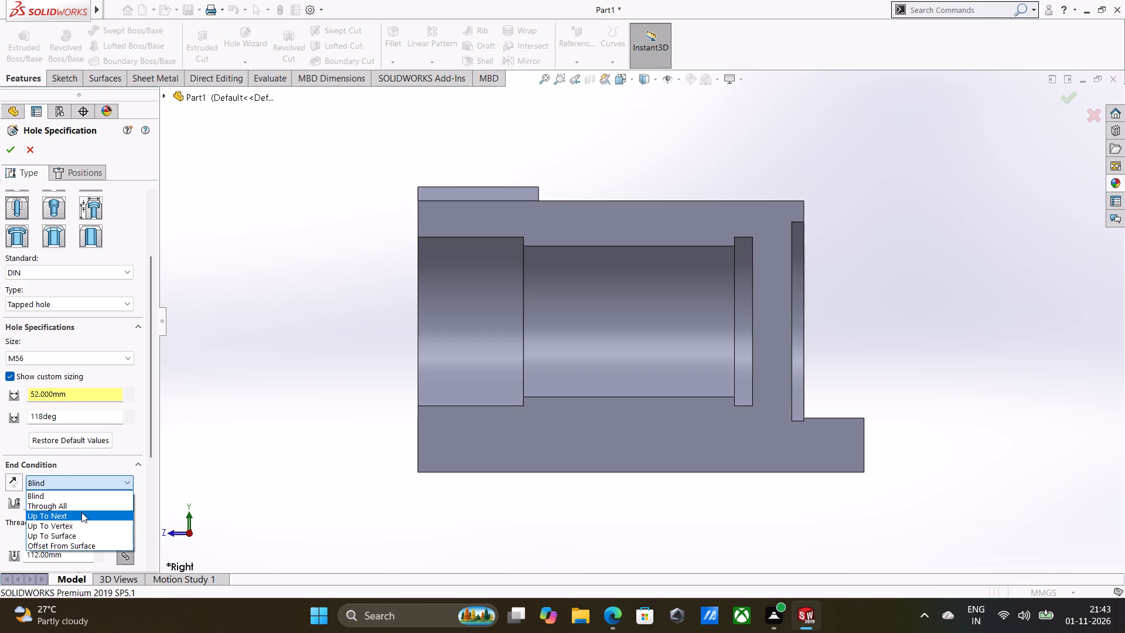
{"action": "left_click", "coordinate": [81, 512]}
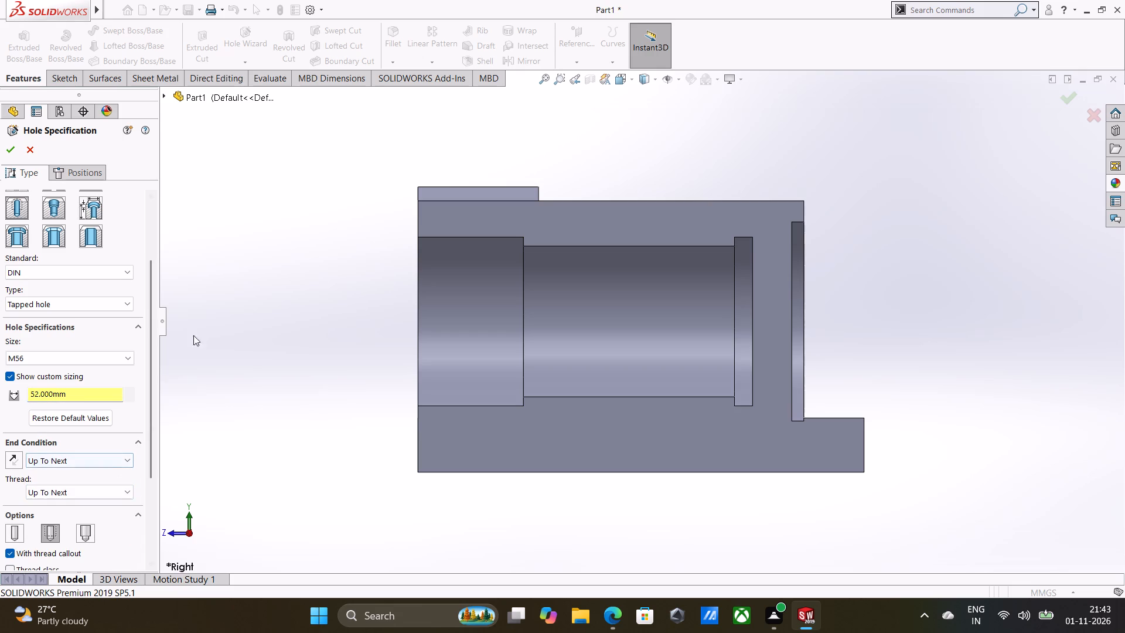
Place the M56 tapped hole at the centre of the recessed end wall and finish the hole.
{"action": "left_click", "coordinate": [71, 169]}
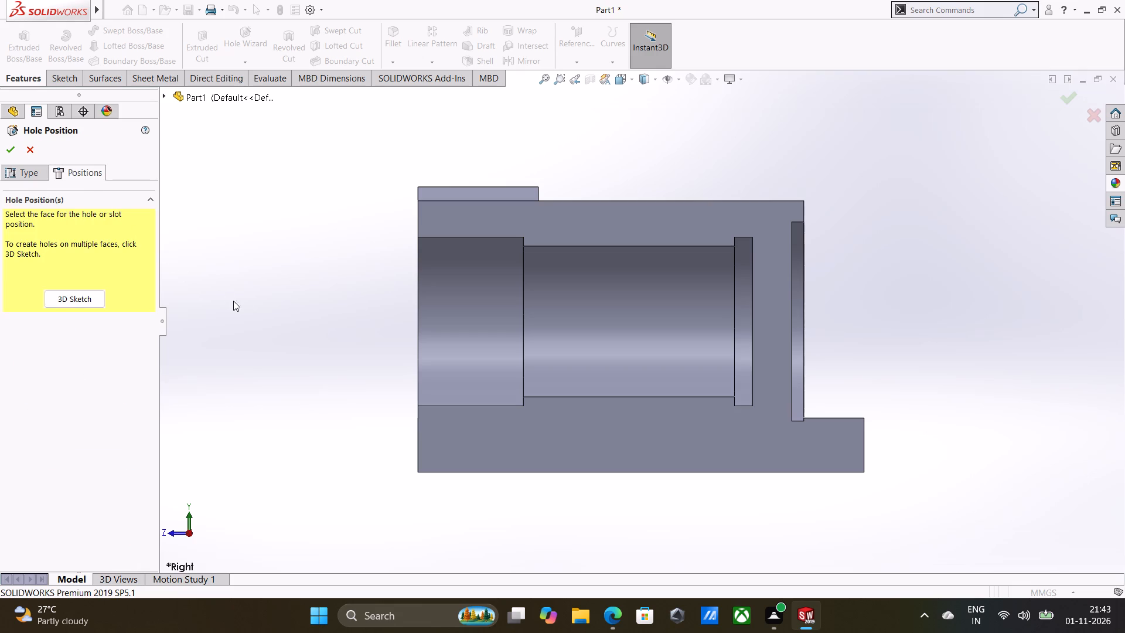
{"action": "middle_click_drag", "start_coordinate": [296, 325], "coordinate": [222, 343]}
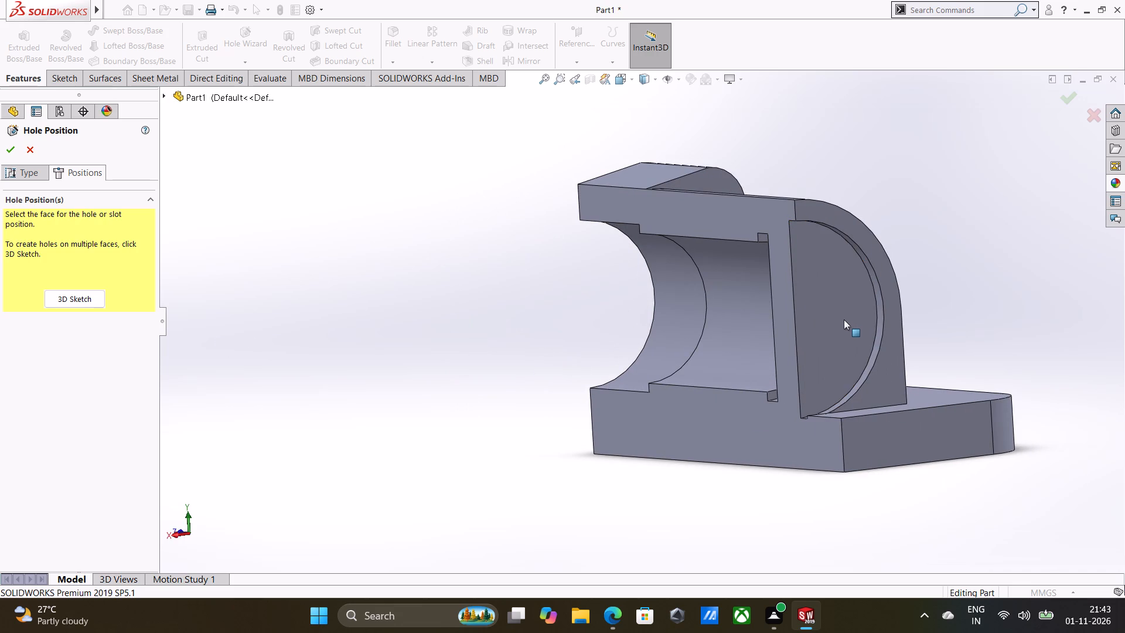
{"action": "left_click", "coordinate": [839, 318]}
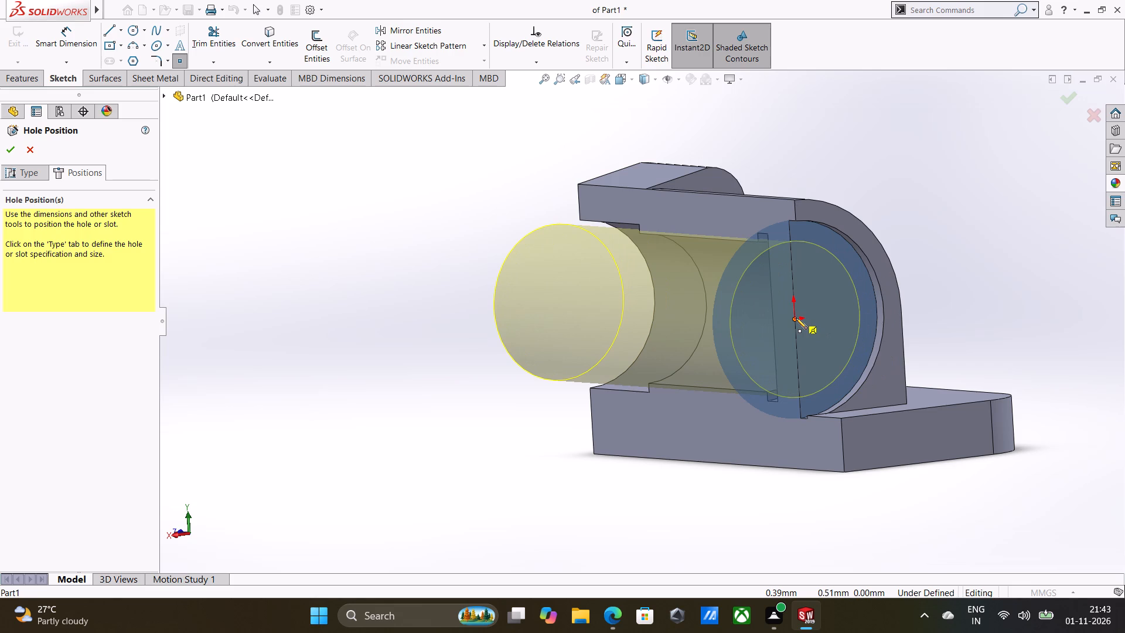
{"action": "left_click", "coordinate": [796, 318]}
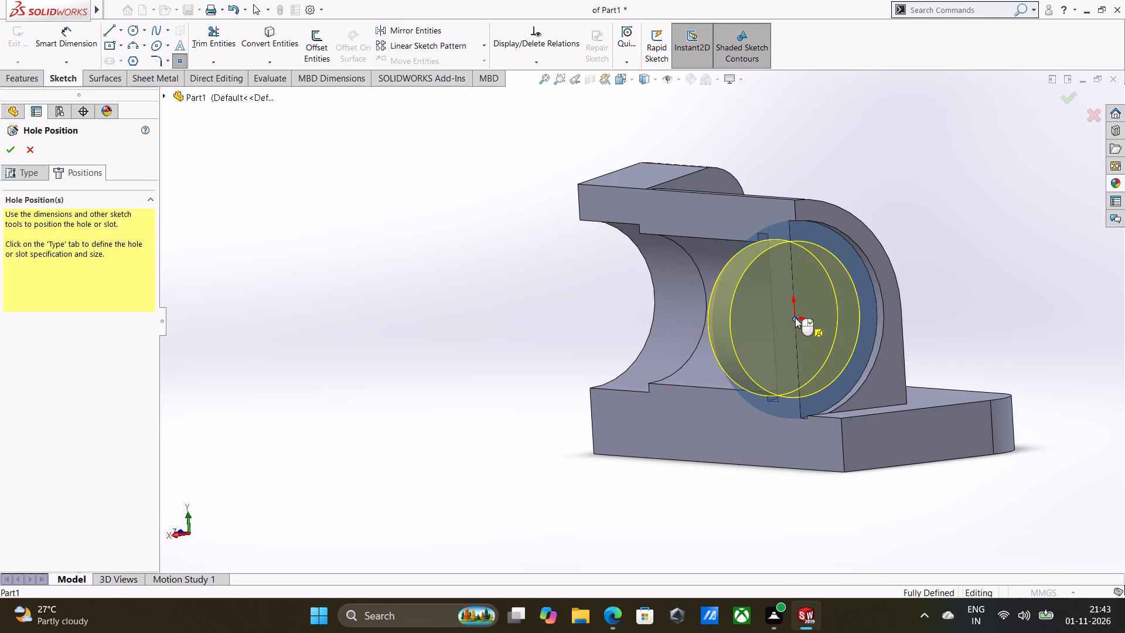
{"action": "right_click", "coordinate": [795, 318]}
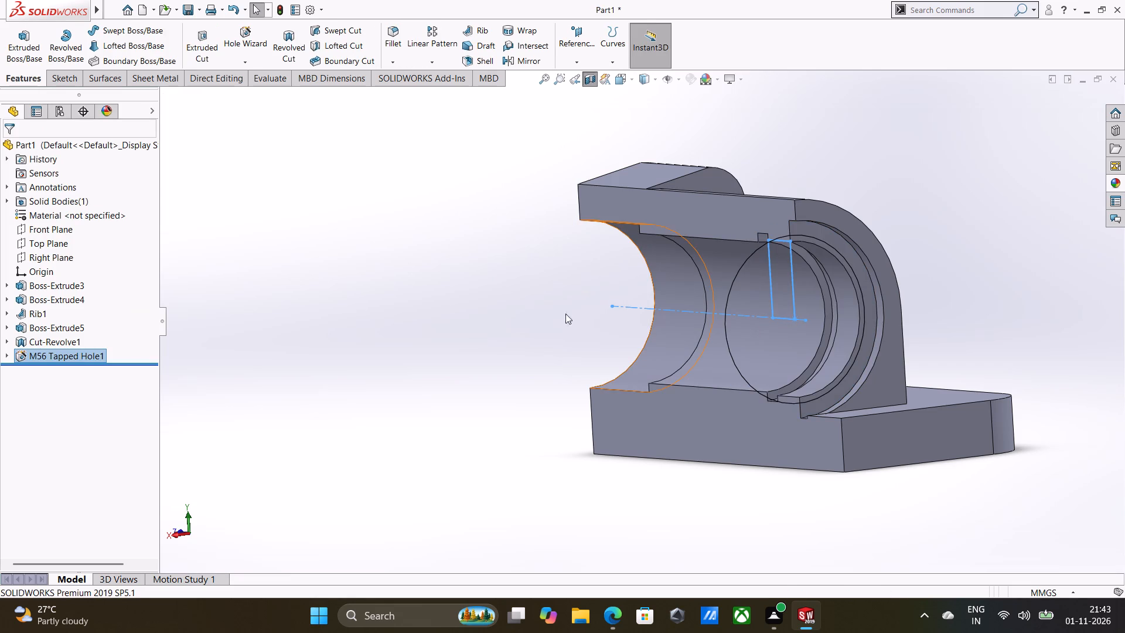
{"action": "left_click", "coordinate": [526, 315]}
Turn on shaded cosmetic threads in the document's detailing properties.
{"action": "middle_click_drag", "start_coordinate": [770, 311], "coordinate": [771, 311]}
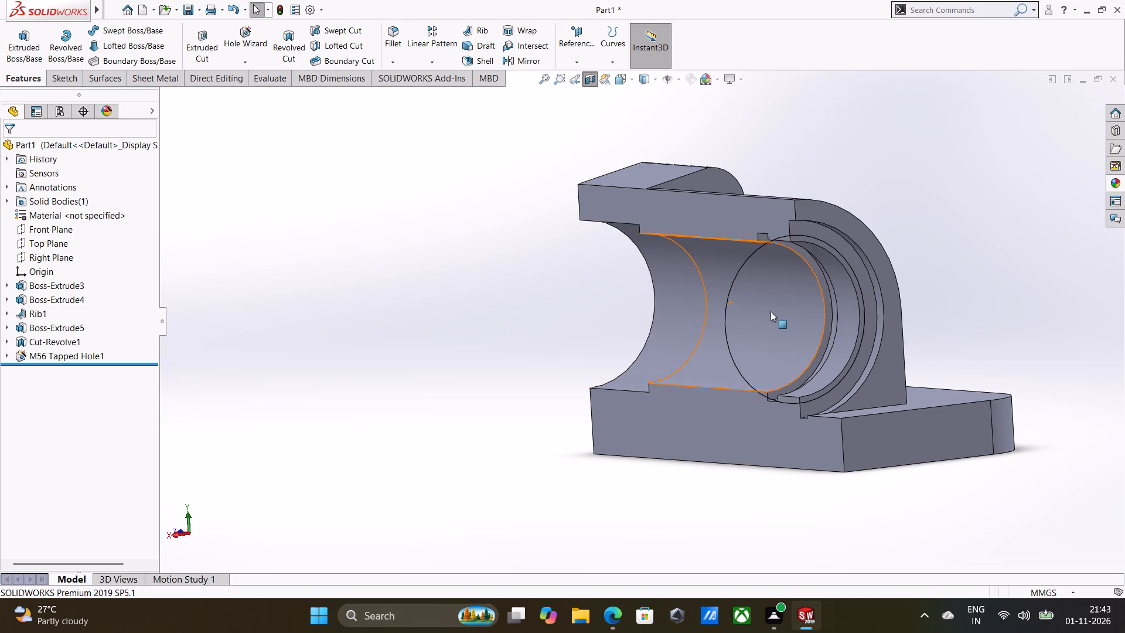
{"action": "middle_click_drag", "start_coordinate": [771, 311], "coordinate": [819, 301]}
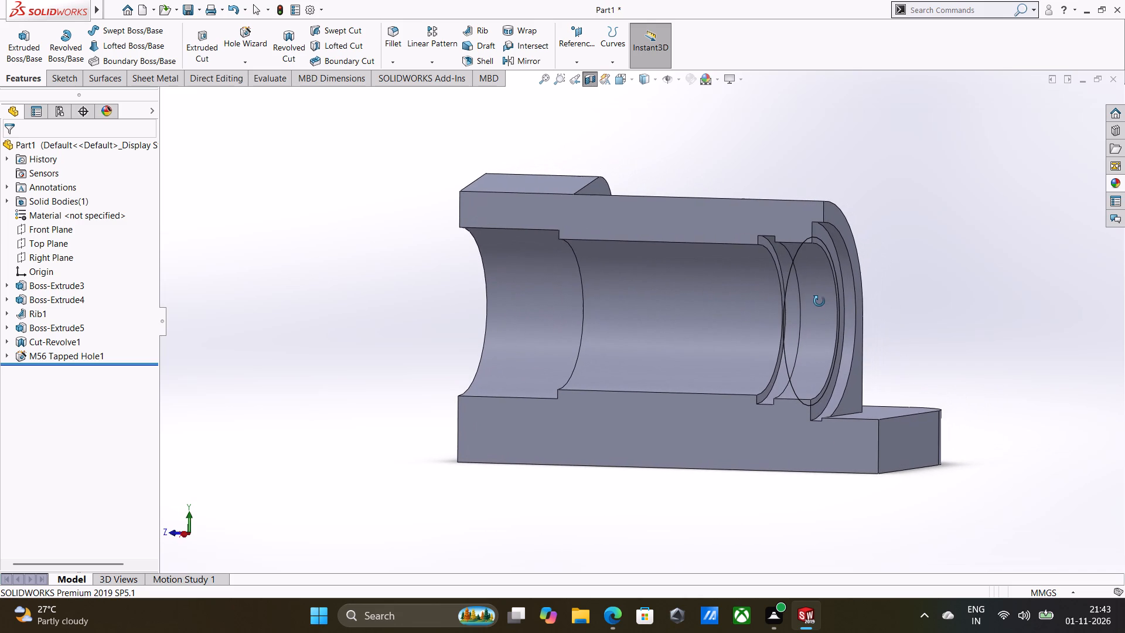
{"action": "middle_click_drag", "start_coordinate": [819, 301], "coordinate": [812, 302]}
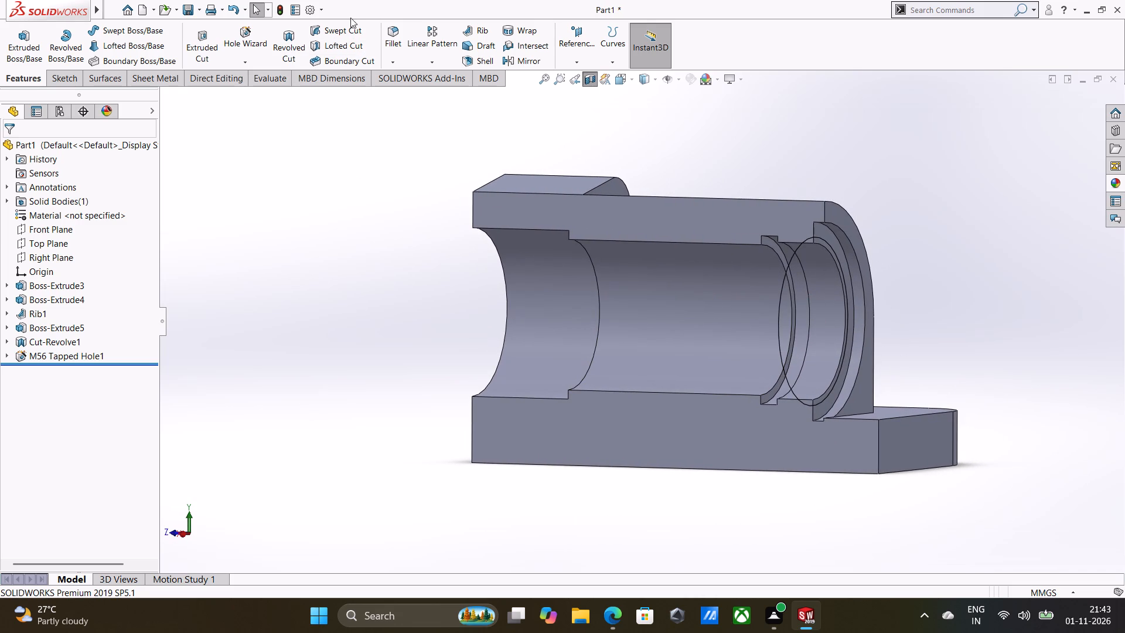
{"action": "left_click", "coordinate": [316, 4]}
{"action": "left_click", "coordinate": [408, 96]}
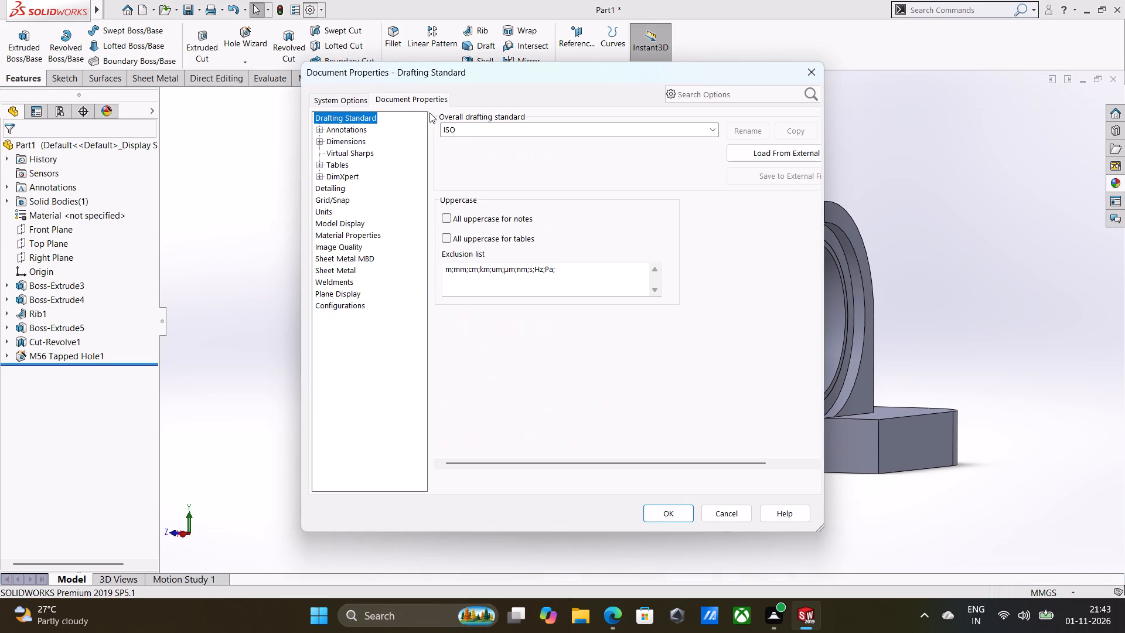
{"action": "left_click", "coordinate": [403, 99]}
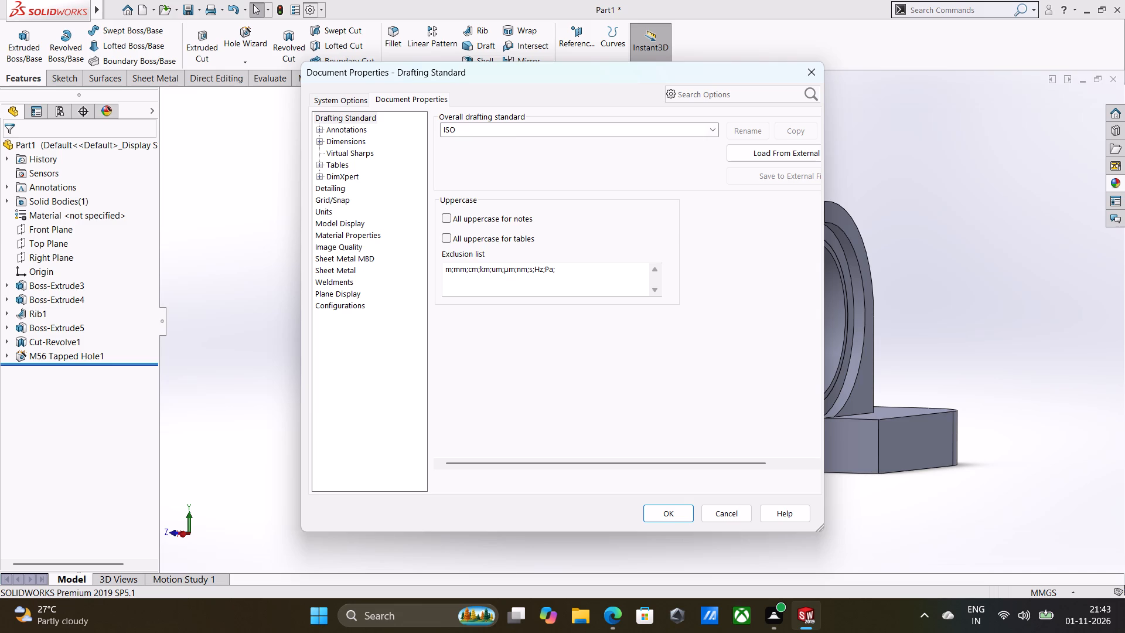
{"action": "left_click", "coordinate": [334, 189]}
{"action": "left_click", "coordinate": [547, 127]}
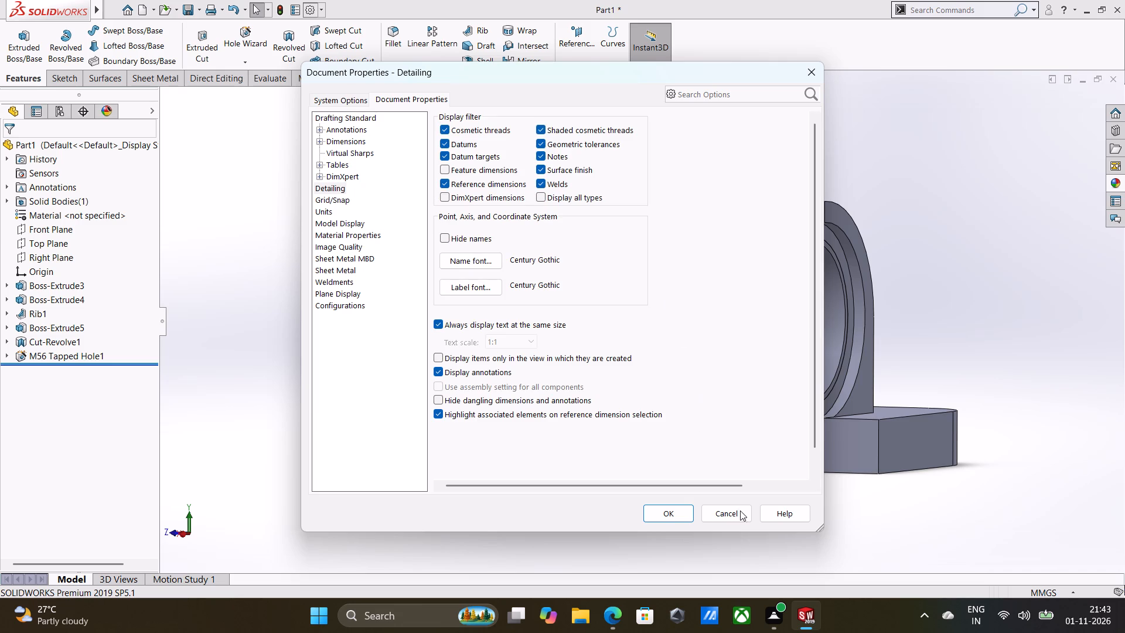
{"action": "left_click", "coordinate": [667, 513]}
{"action": "left_click", "coordinate": [905, 306]}
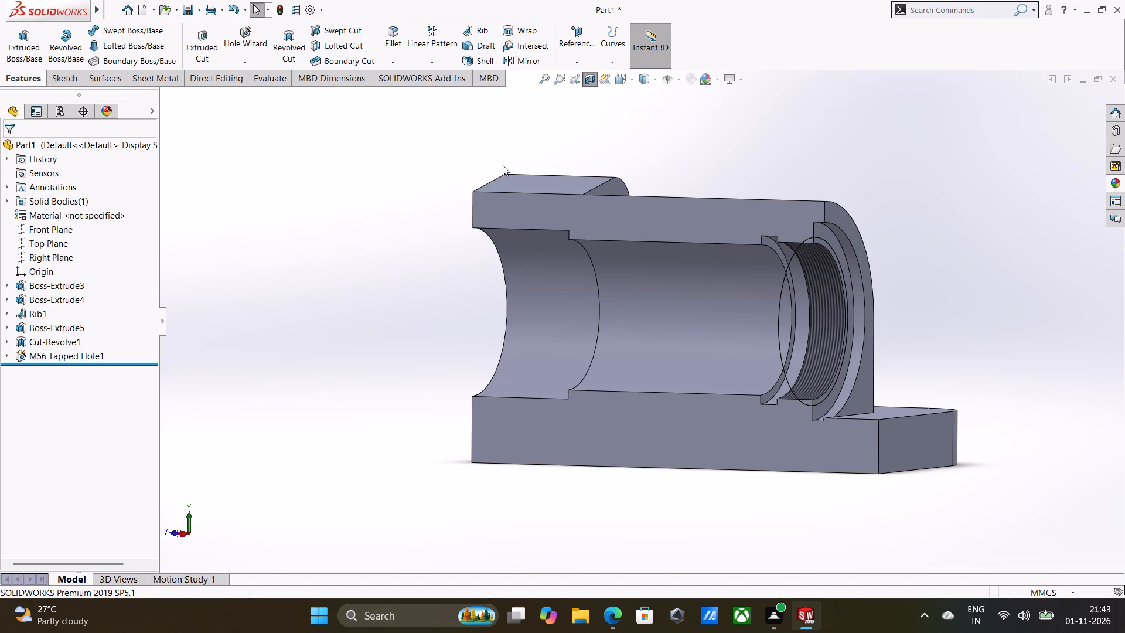
Turn off the section view of the part.
{"action": "left_click", "coordinate": [595, 82]}
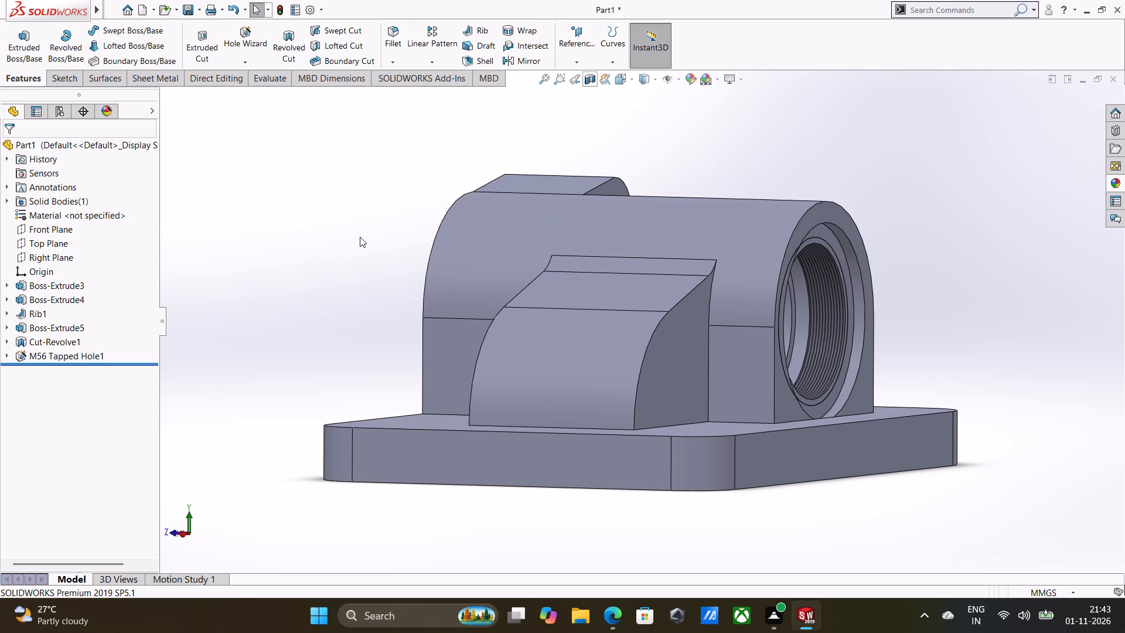
Show Sketch8, the sketch belonging to the corner extrusion Boss-Extrude5.
{"action": "left_click", "coordinate": [7, 326]}
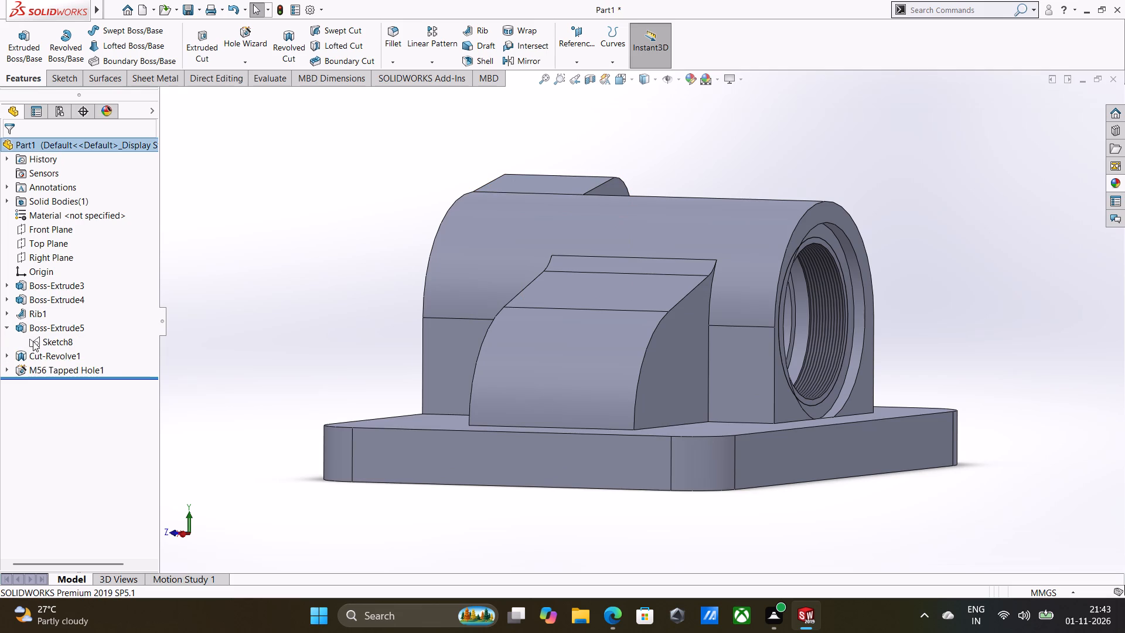
{"action": "right_click", "coordinate": [33, 341]}
{"action": "left_click", "coordinate": [47, 329]}
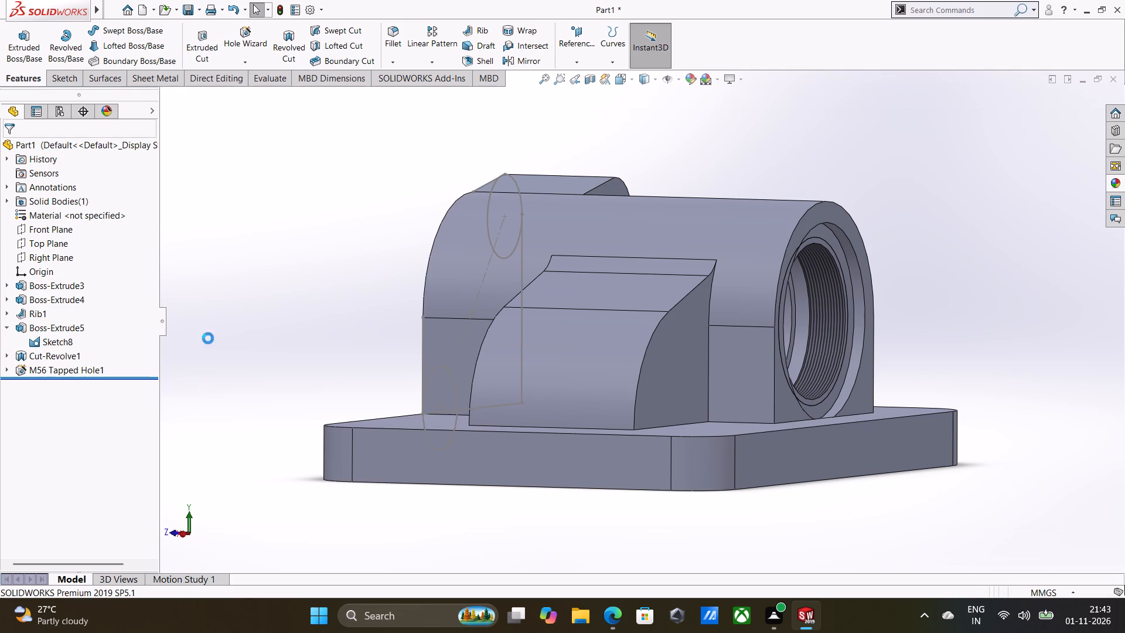
{"action": "left_click", "coordinate": [229, 330]}
Start a Hole Wizard hole as a DIN Bottoming Tapped Hole of size M14x1.5 with custom sizing off.
{"action": "middle_click_drag", "start_coordinate": [388, 377], "coordinate": [505, 423]}
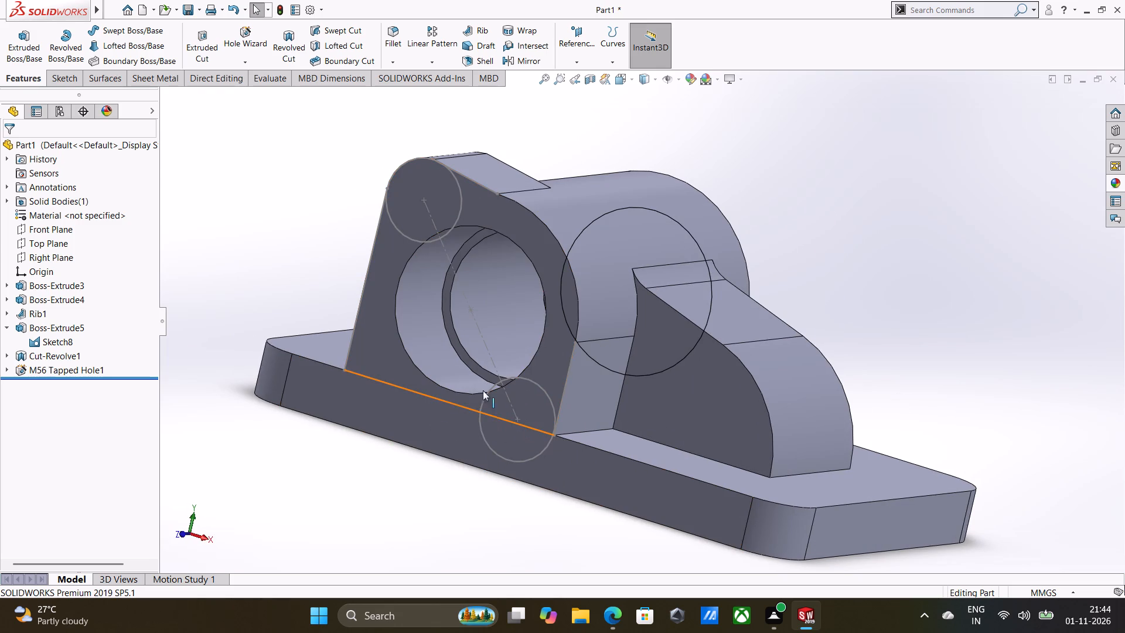
{"action": "left_click", "coordinate": [260, 42]}
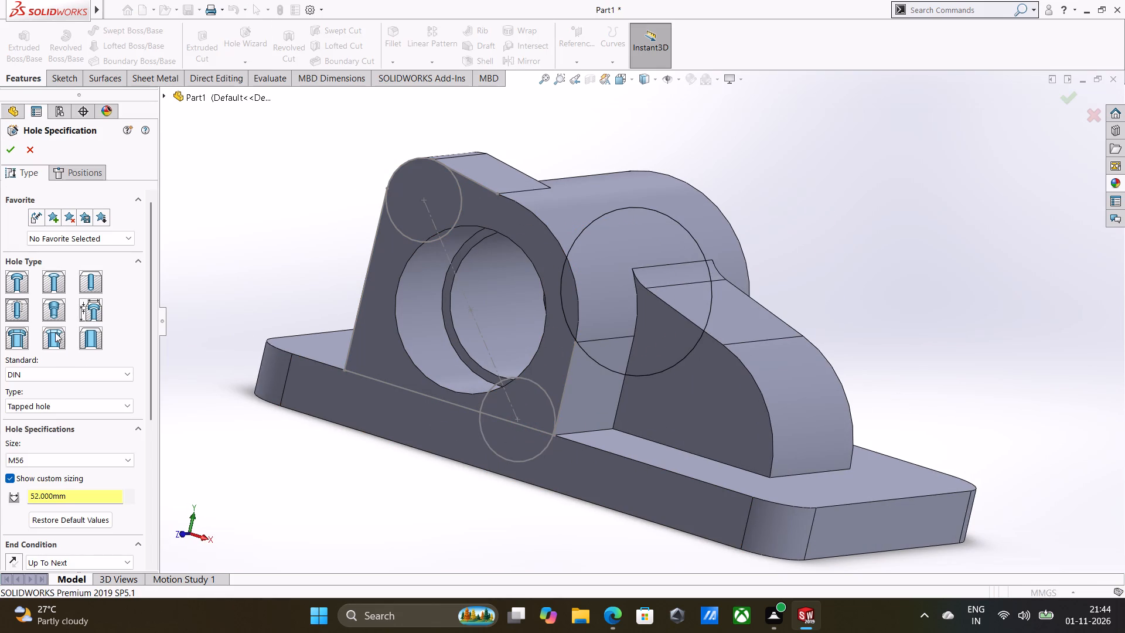
{"action": "left_click", "coordinate": [47, 403]}
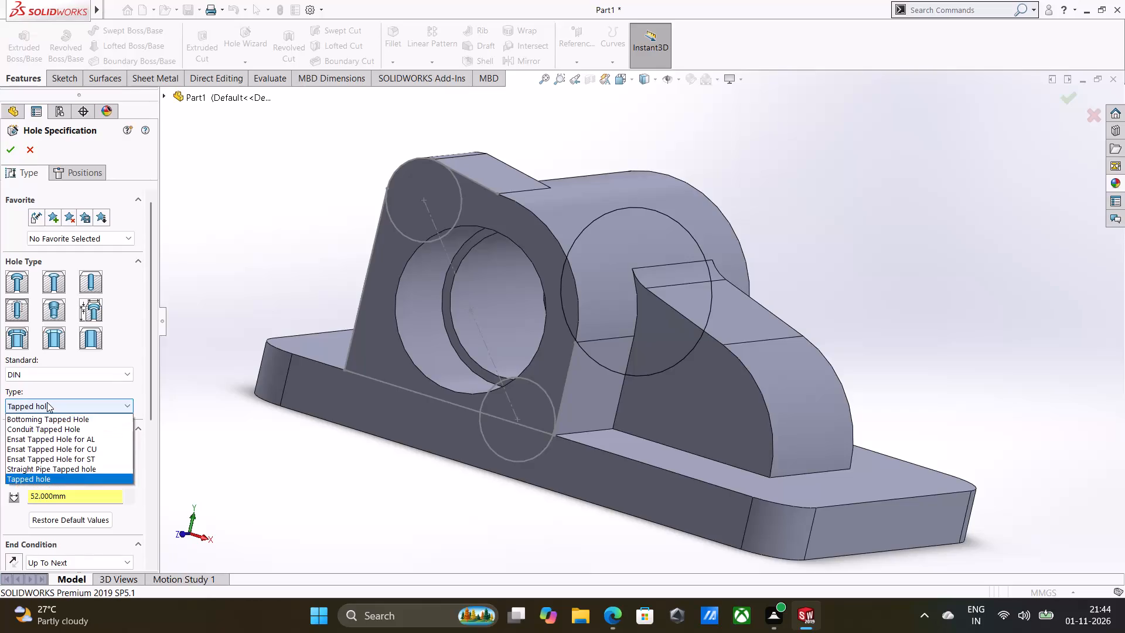
{"action": "left_click", "coordinate": [59, 418]}
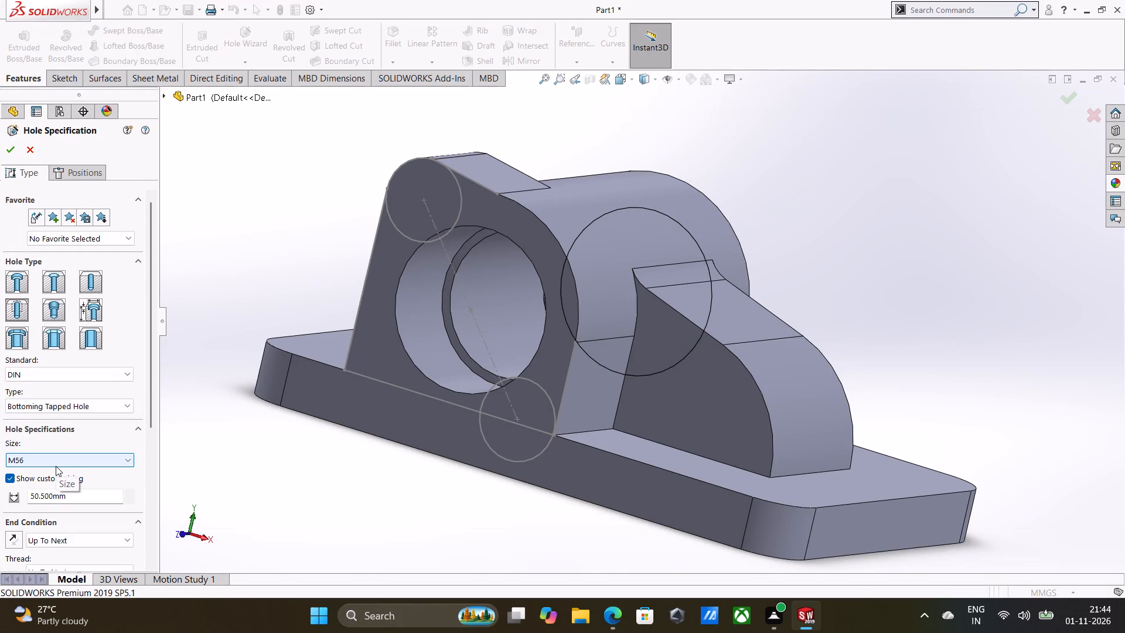
{"action": "left_click", "coordinate": [56, 466]}
{"action": "scroll", "coordinate": [49, 523], "scroll_direction": "up", "scroll_amount": 9}
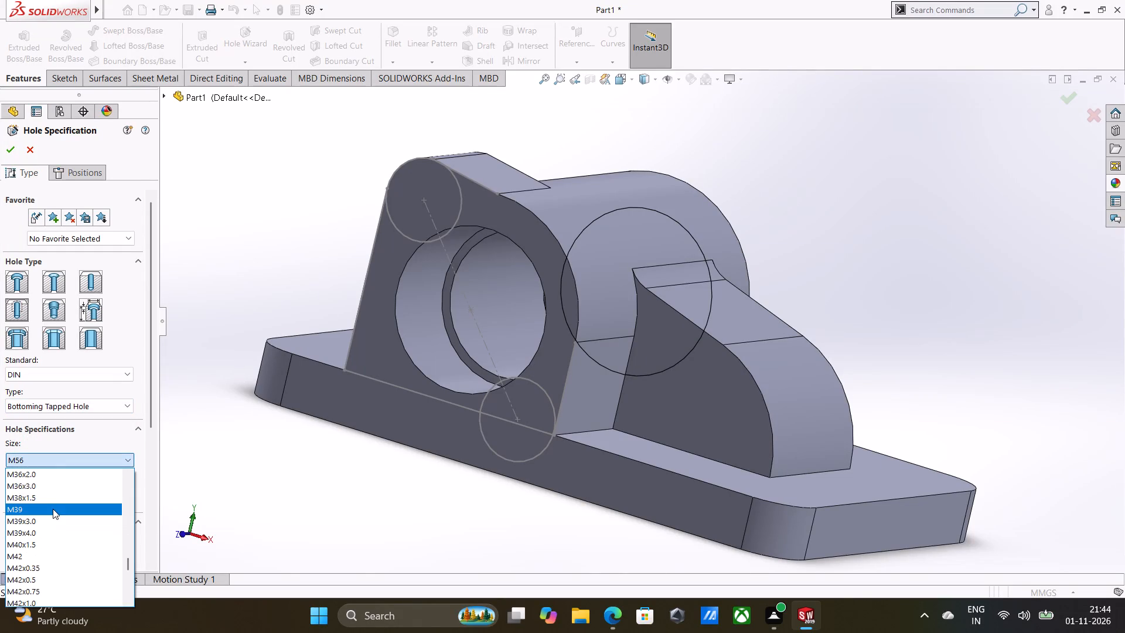
{"action": "scroll", "coordinate": [53, 509], "scroll_direction": "up", "scroll_amount": 9}
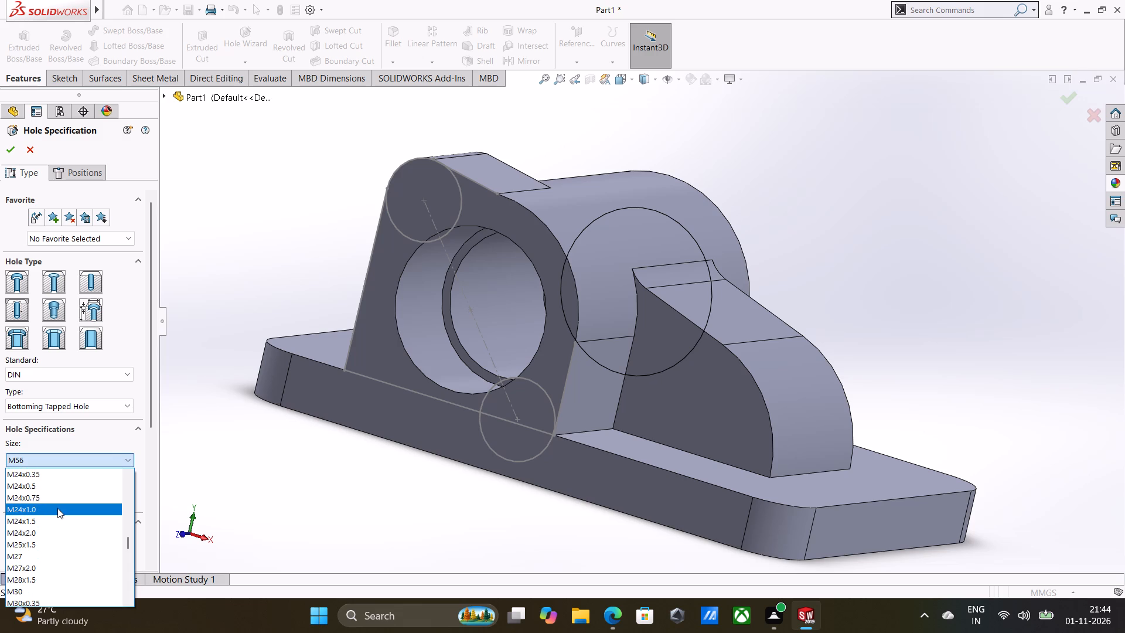
{"action": "scroll", "coordinate": [7, 525], "scroll_direction": "up", "scroll_amount": 10}
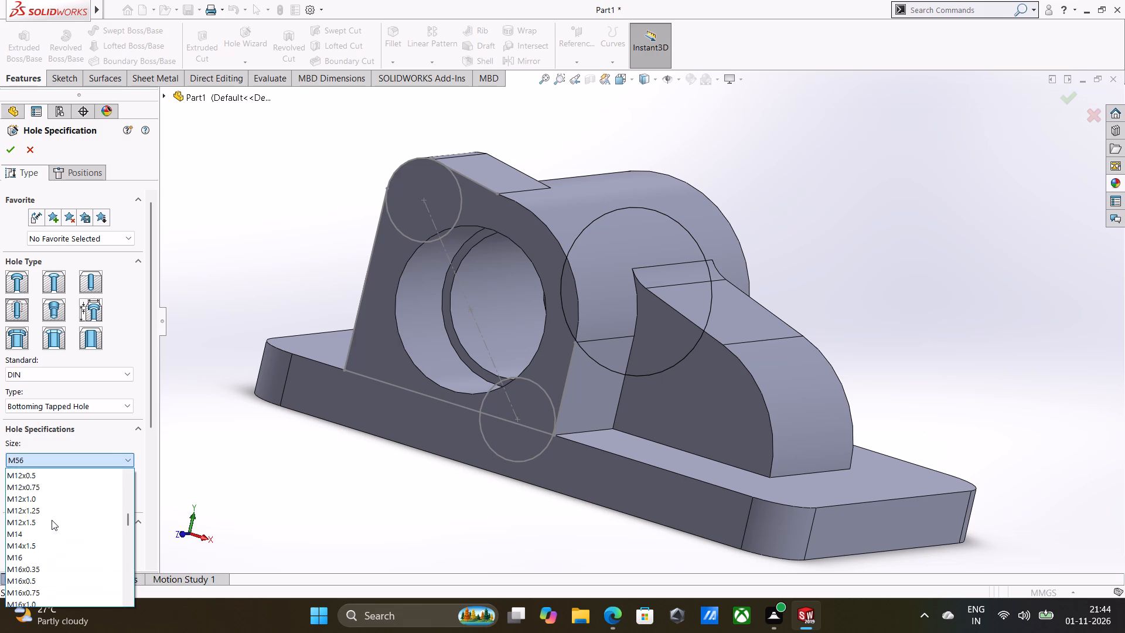
{"action": "left_click", "coordinate": [45, 547]}
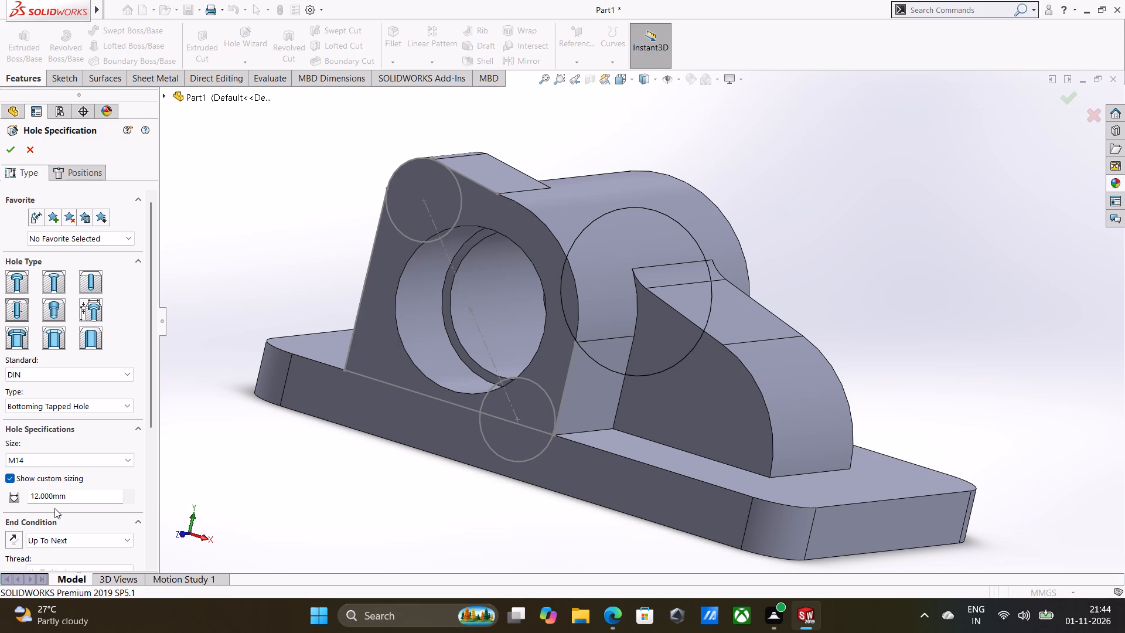
{"action": "double_click", "coordinate": [70, 496]}
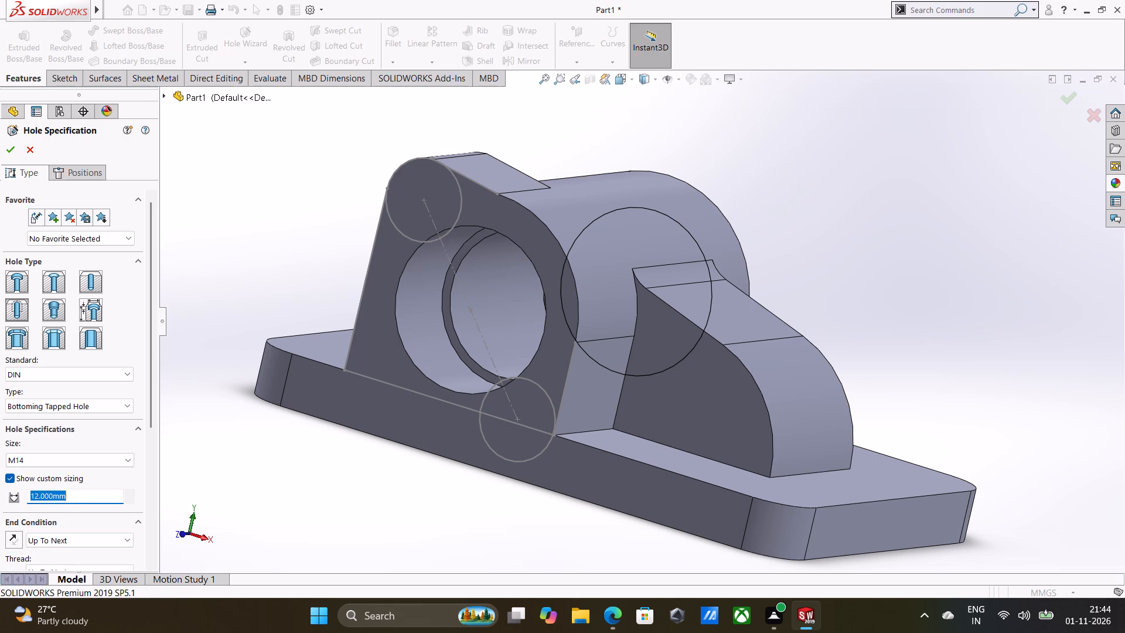
{"action": "left_click", "coordinate": [11, 480]}
{"action": "scroll", "coordinate": [80, 466], "scroll_direction": "down", "scroll_amount": 1}
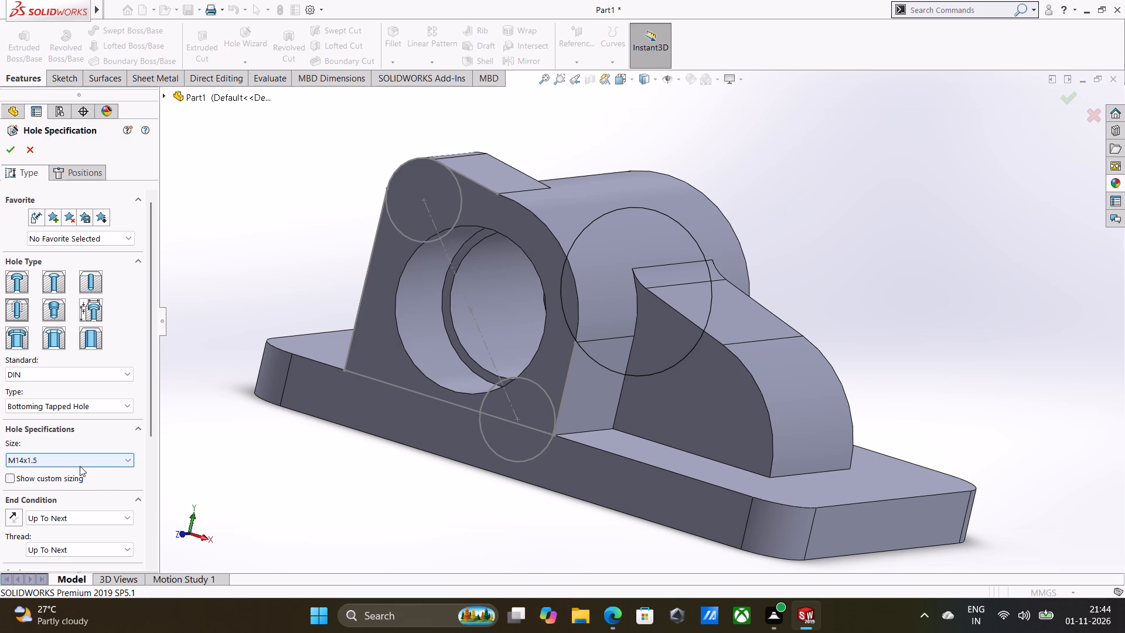
Give the M14x1.5 hole a Blind end condition with a hole depth of 30 mm.
{"action": "scroll", "coordinate": [18, 480], "scroll_direction": "down", "scroll_amount": 1}
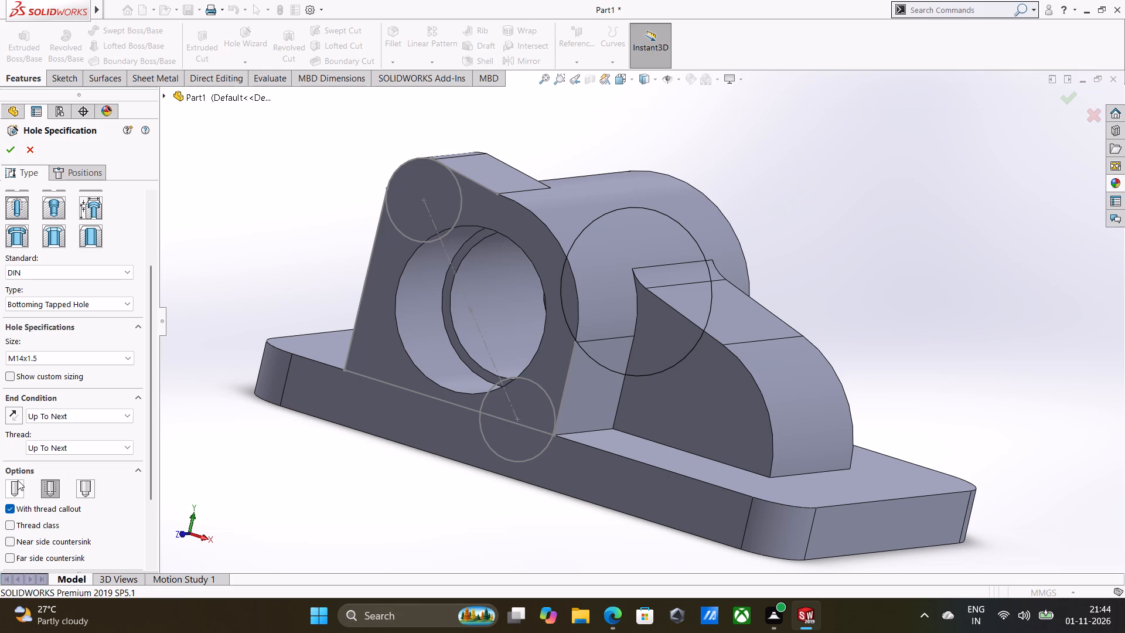
{"action": "left_click", "coordinate": [42, 411]}
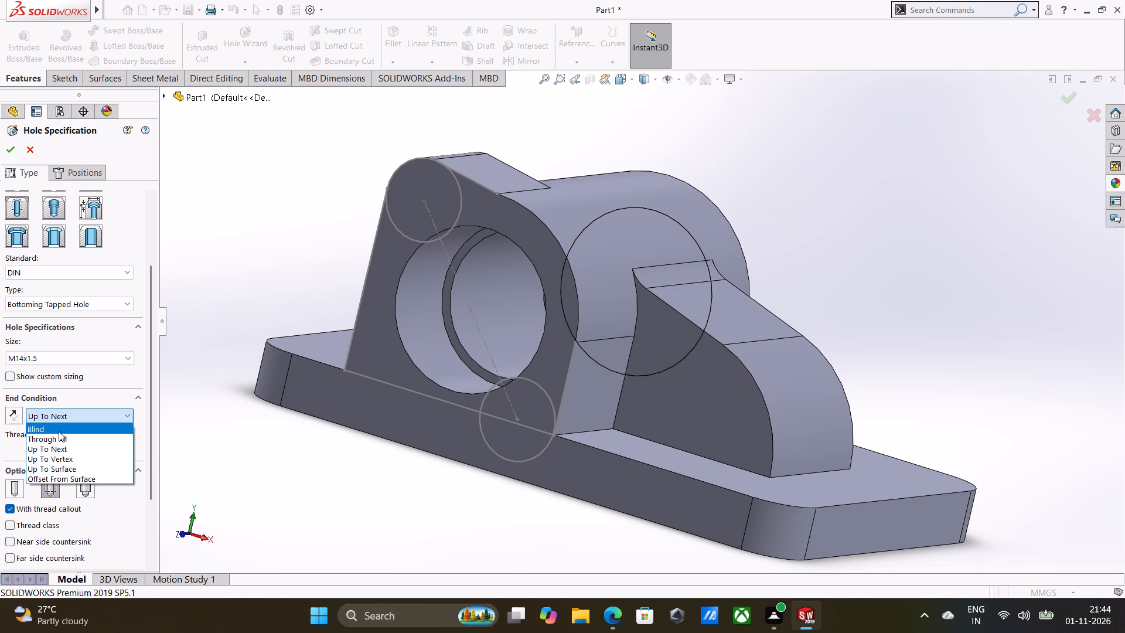
{"action": "left_click", "coordinate": [59, 431]}
{"action": "double_click", "coordinate": [72, 438]}
{"action": "key", "text": "3"}
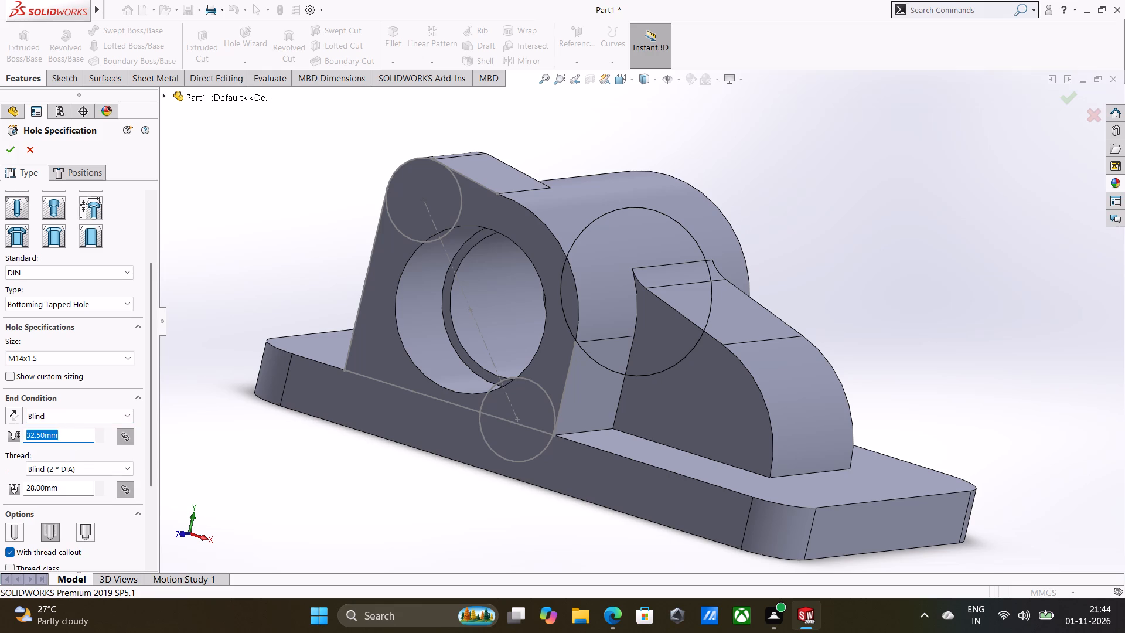
{"action": "key", "text": "0"}
{"action": "key", "text": "Return"}
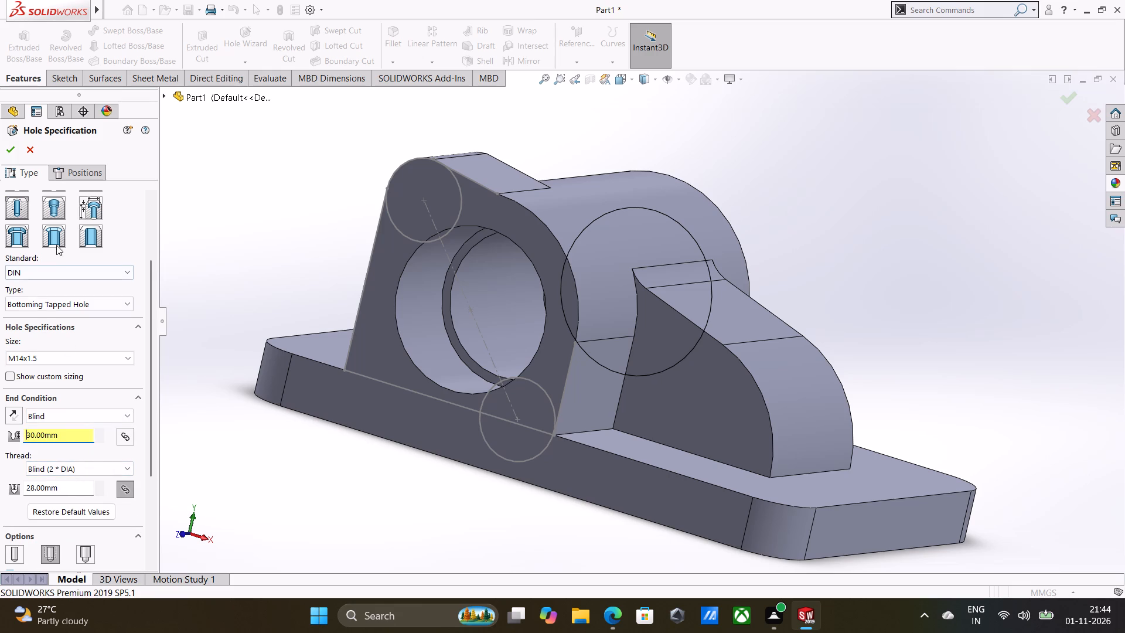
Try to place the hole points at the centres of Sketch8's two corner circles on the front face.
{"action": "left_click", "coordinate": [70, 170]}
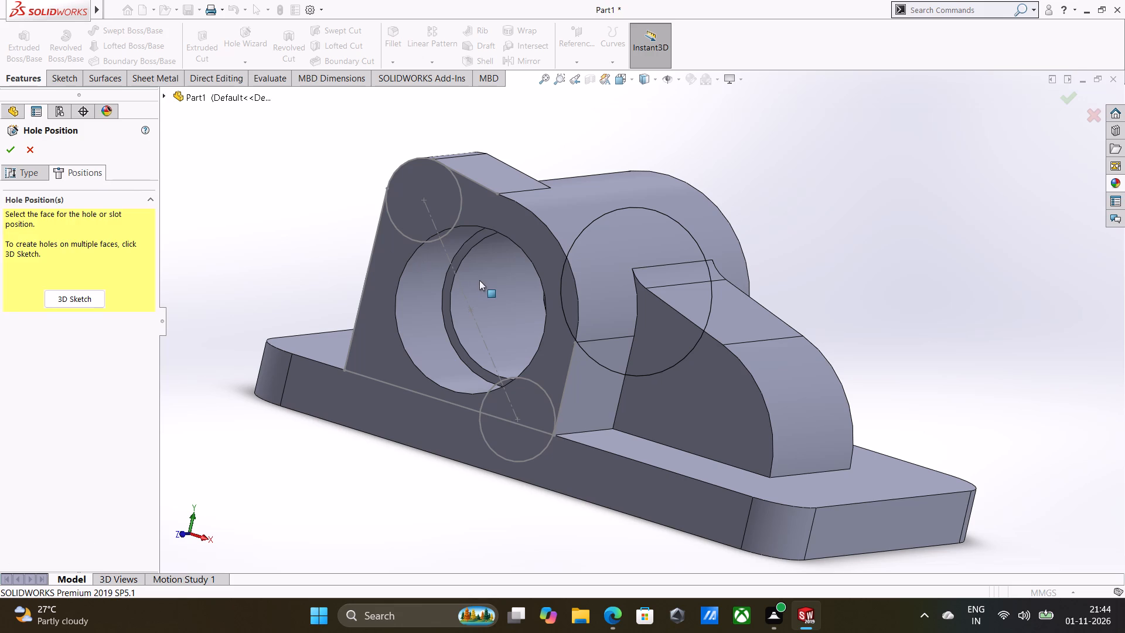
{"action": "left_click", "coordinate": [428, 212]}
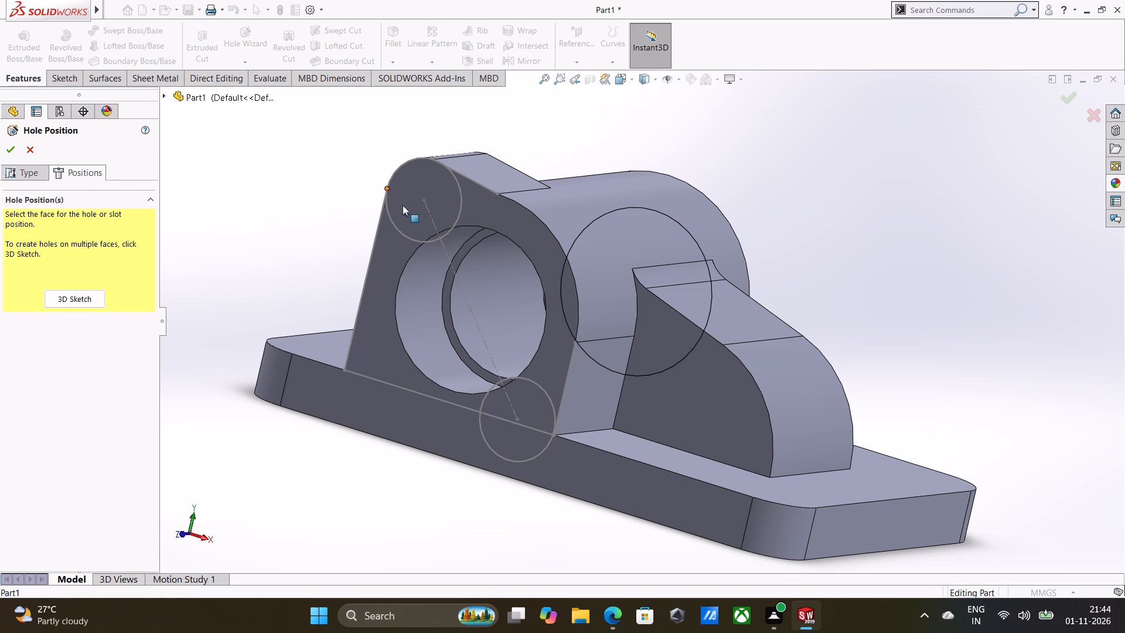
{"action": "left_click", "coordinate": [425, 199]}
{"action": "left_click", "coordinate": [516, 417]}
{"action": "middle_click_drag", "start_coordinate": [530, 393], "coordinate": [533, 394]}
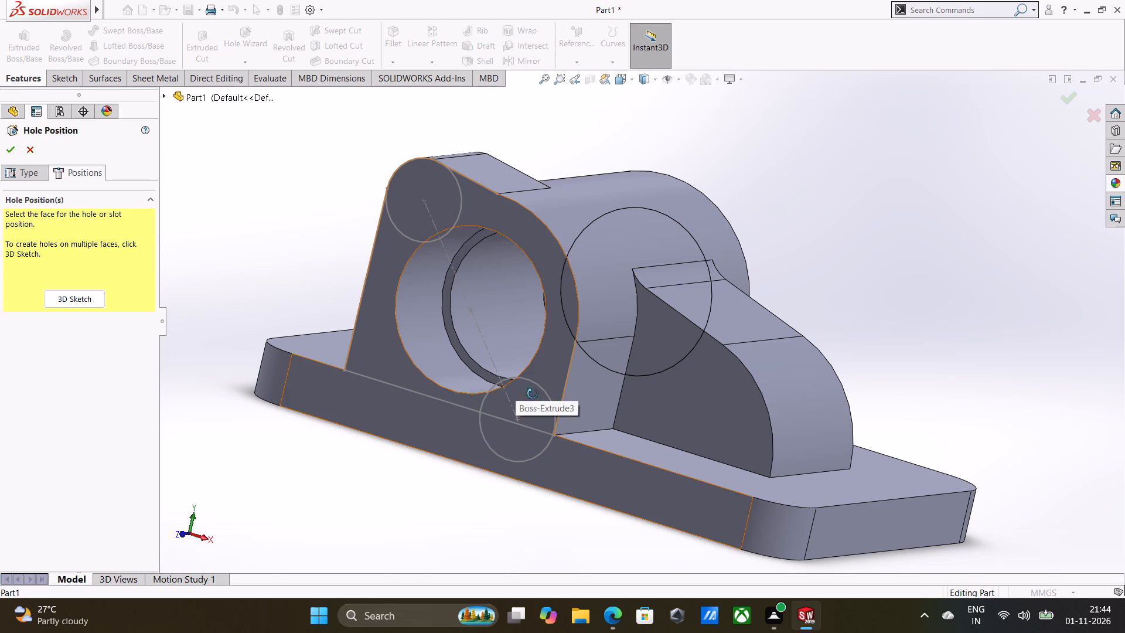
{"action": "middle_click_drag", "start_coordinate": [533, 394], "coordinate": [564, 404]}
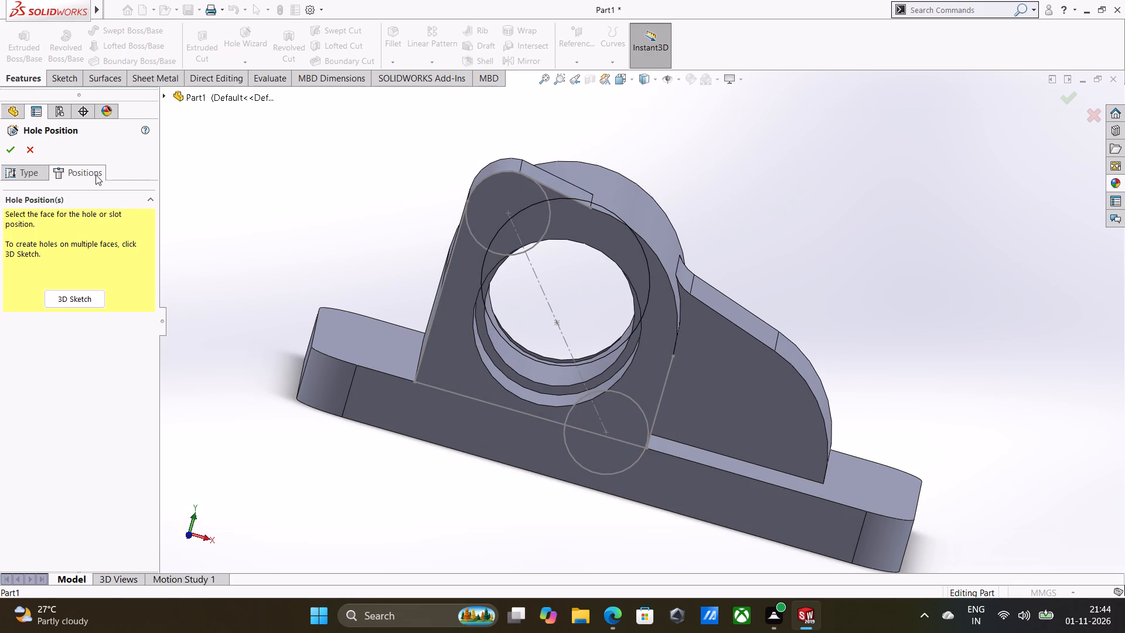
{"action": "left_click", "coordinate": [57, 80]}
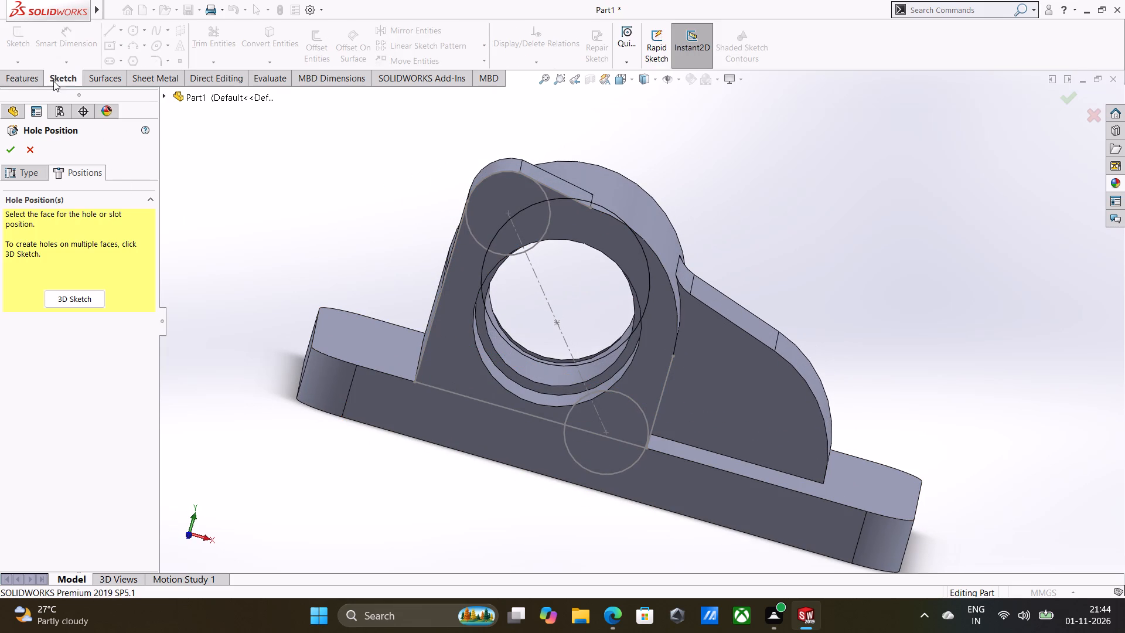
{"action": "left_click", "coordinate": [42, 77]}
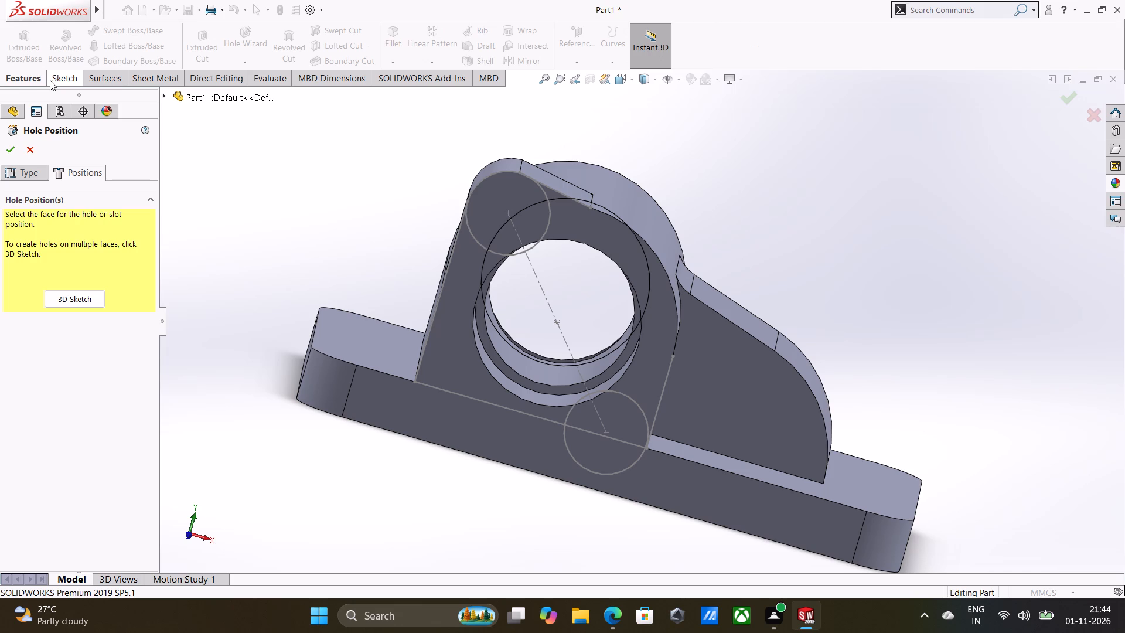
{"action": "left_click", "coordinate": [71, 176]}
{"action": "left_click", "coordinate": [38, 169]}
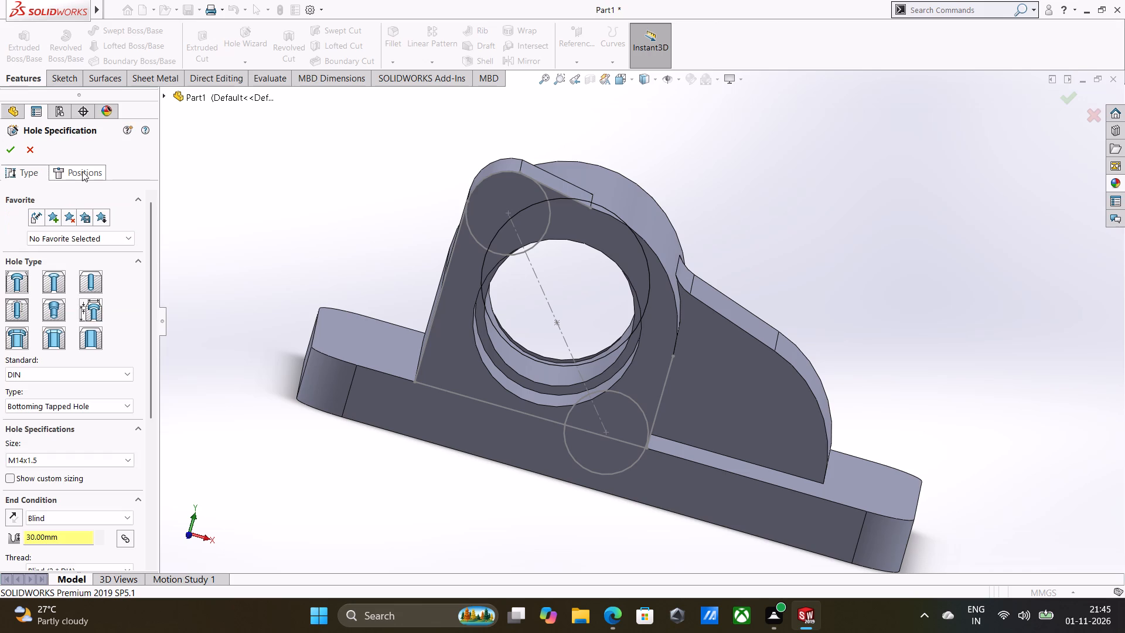
Place the two M14x1.5 tapped holes on the front face at the centres of Sketch8's corner circles and finish the feature.
{"action": "left_click", "coordinate": [82, 171]}
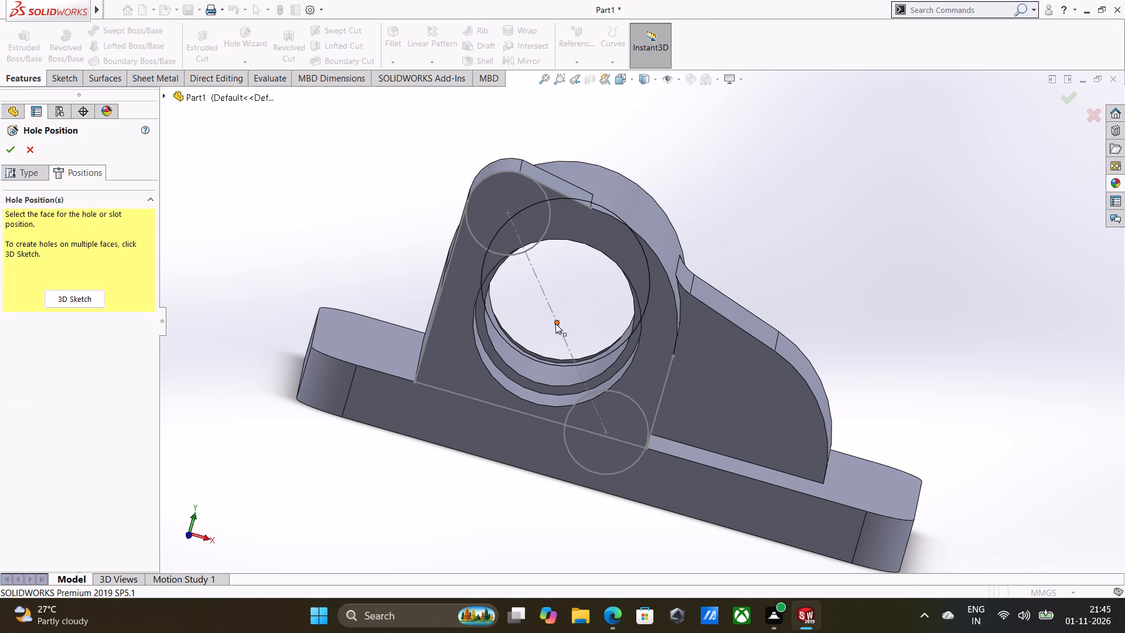
{"action": "left_click", "coordinate": [555, 323]}
{"action": "left_click", "coordinate": [475, 267]}
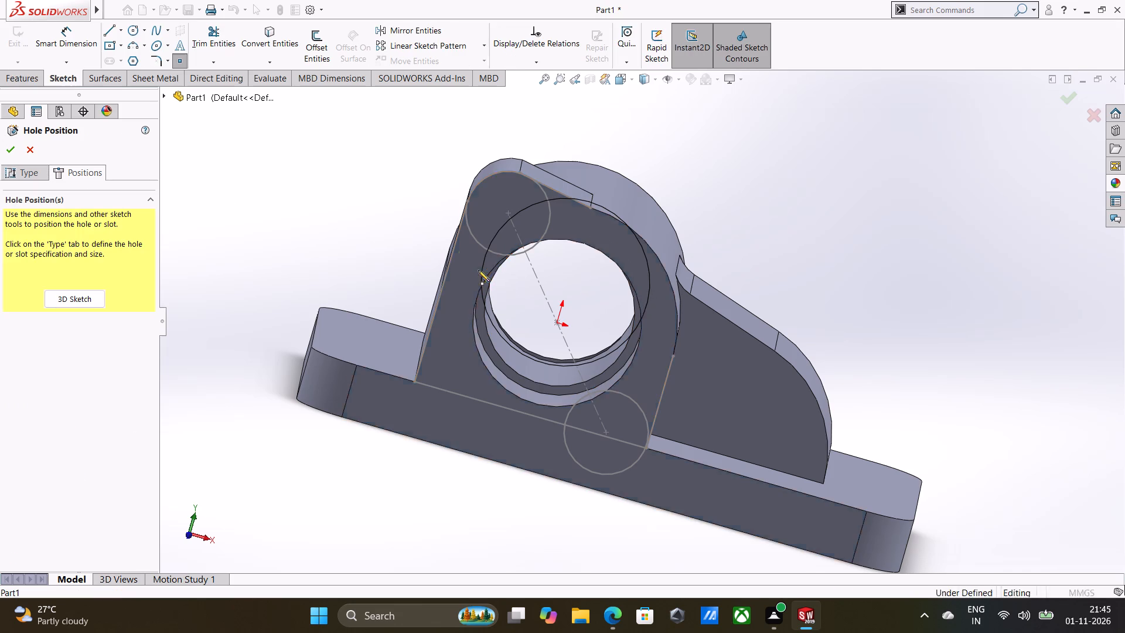
{"action": "left_click", "coordinate": [509, 216]}
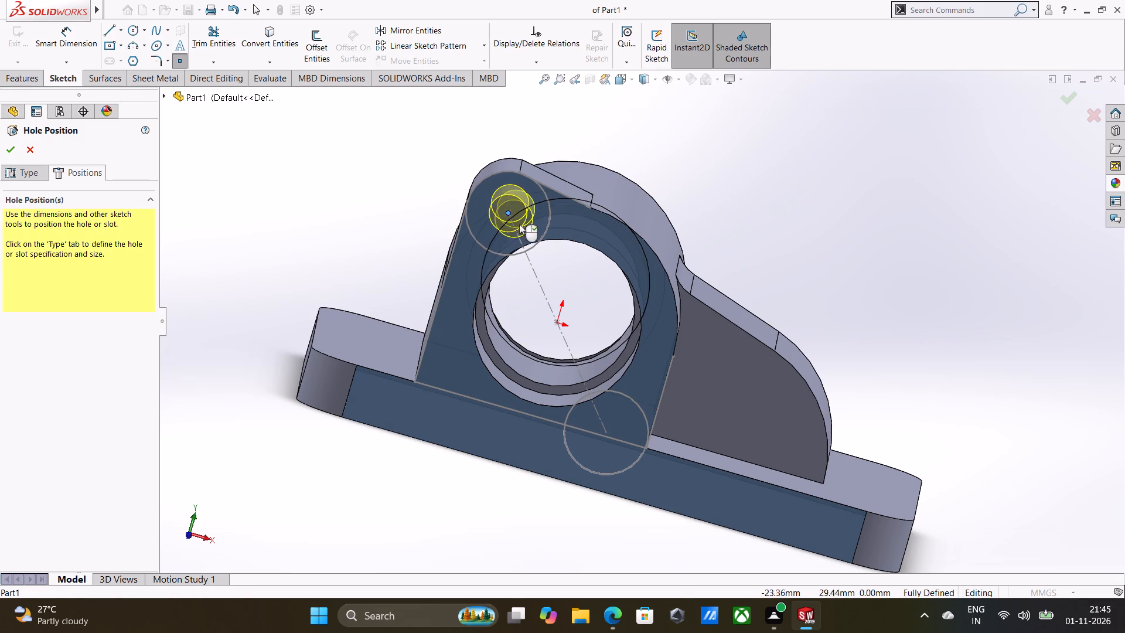
{"action": "middle_click_drag", "start_coordinate": [593, 285], "coordinate": [583, 265]}
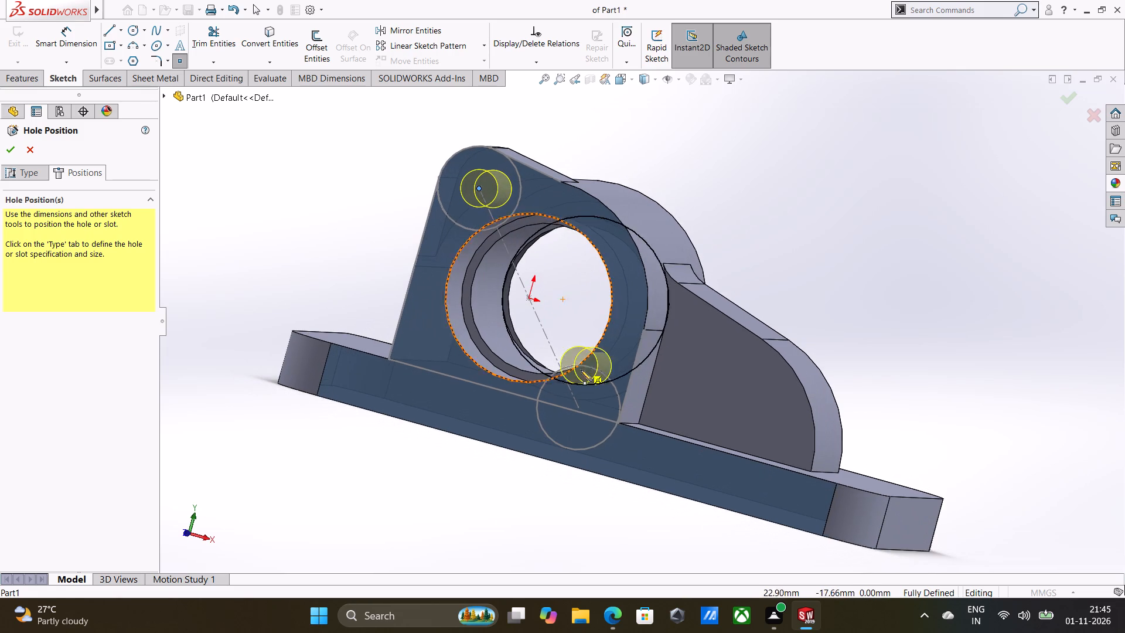
{"action": "left_click", "coordinate": [578, 408]}
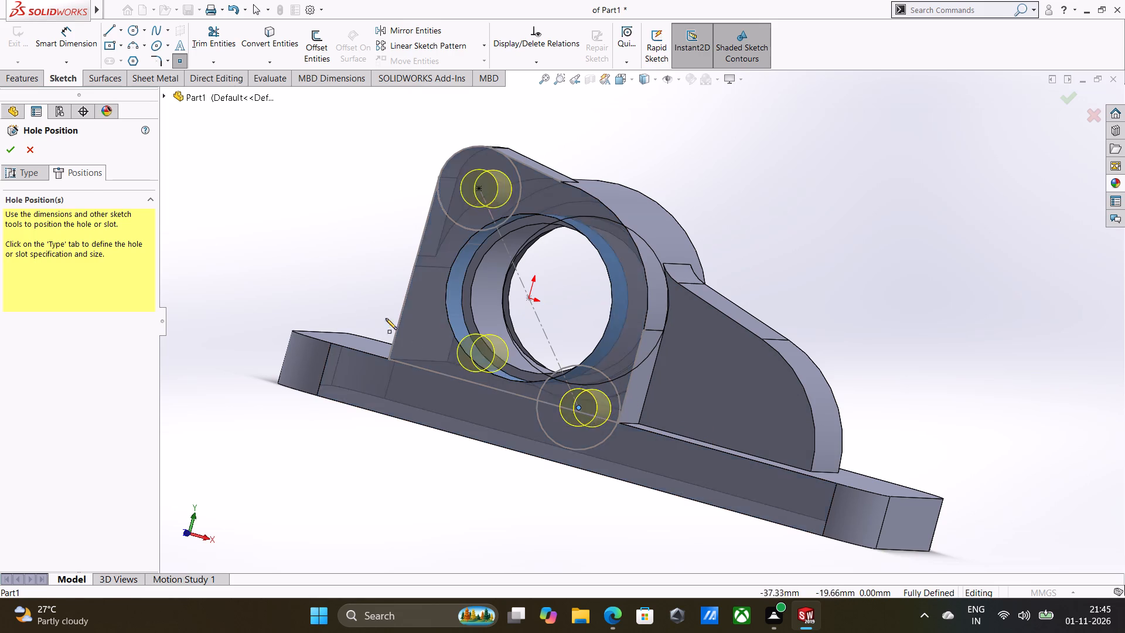
{"action": "left_click", "coordinate": [11, 146]}
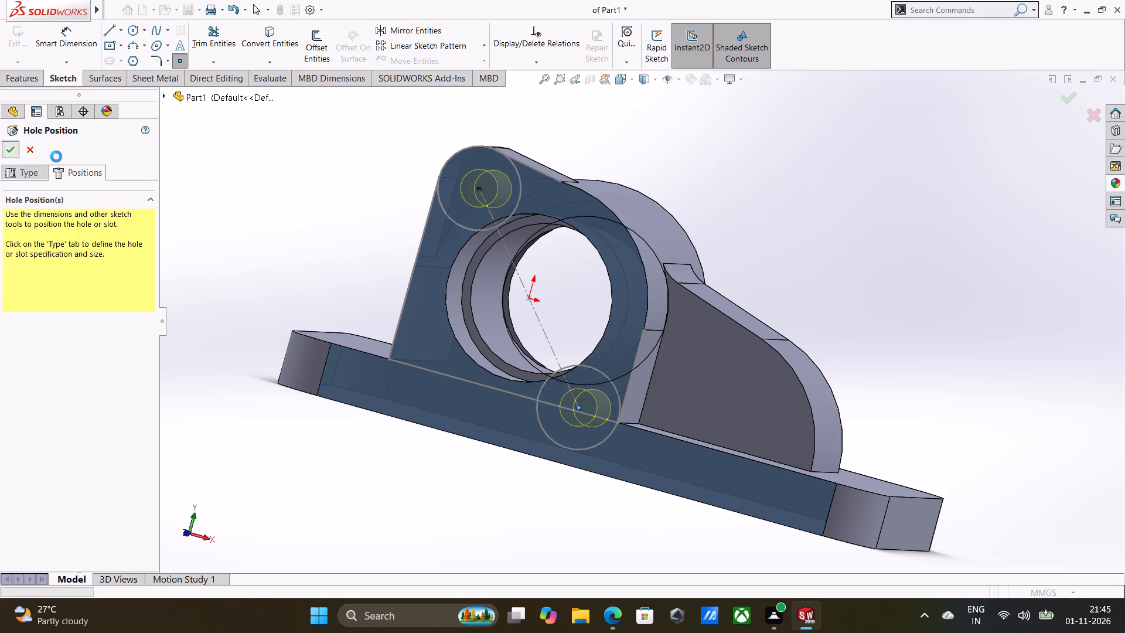
{"action": "left_click", "coordinate": [345, 250]}
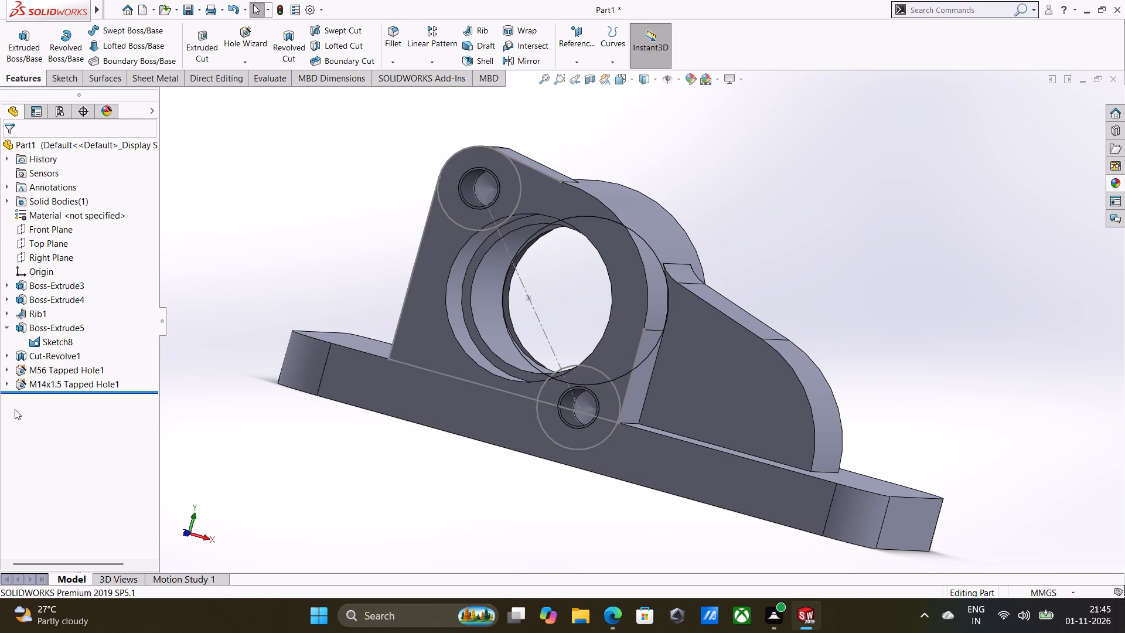
Edit the M14x1.5 tapped hole feature and change its size to M14.
{"action": "right_click", "coordinate": [52, 387]}
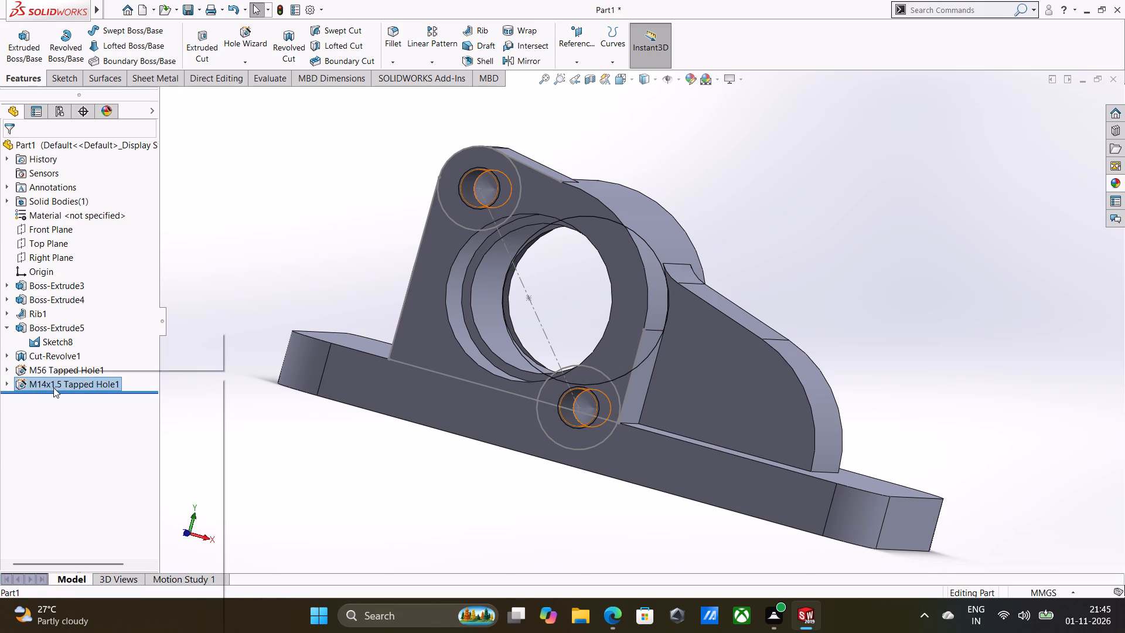
{"action": "left_click", "coordinate": [67, 340]}
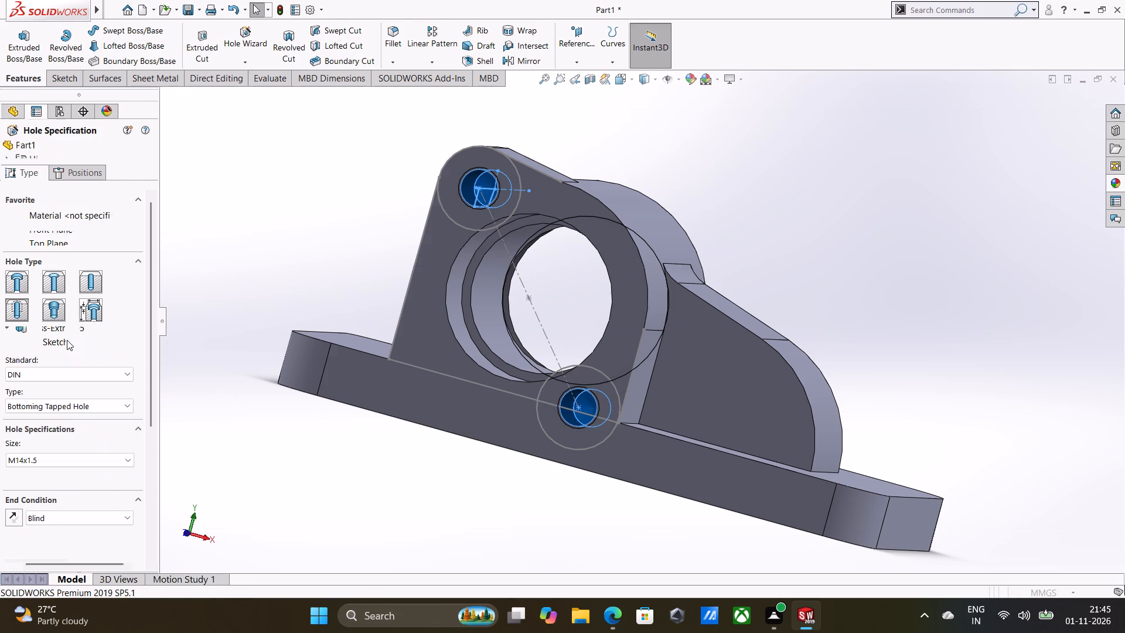
{"action": "left_click", "coordinate": [50, 458]}
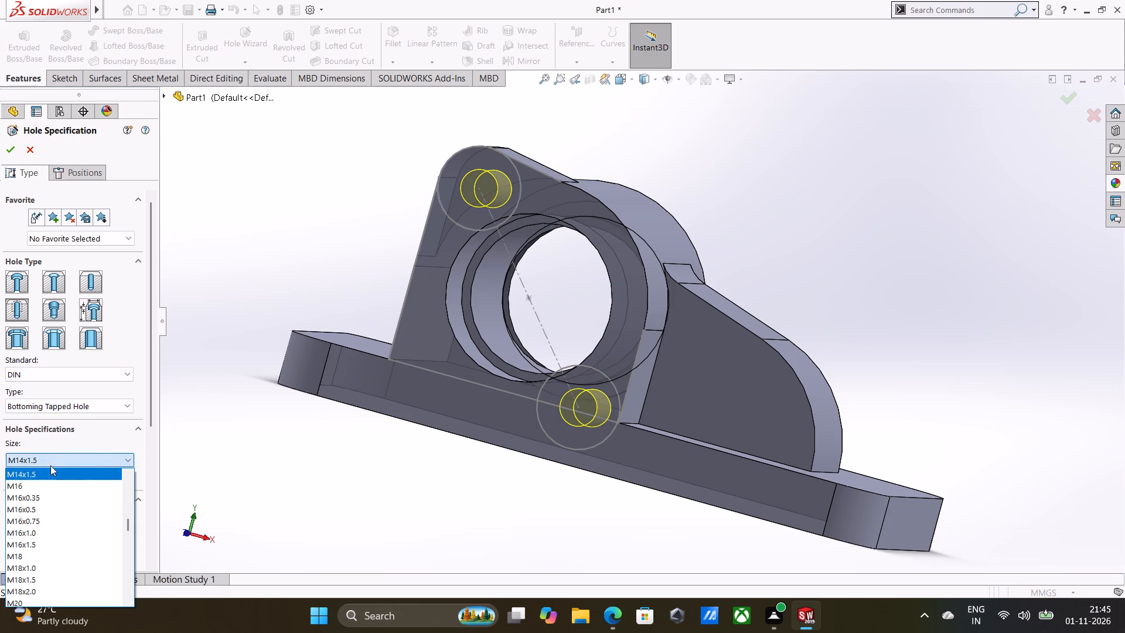
{"action": "scroll", "coordinate": [40, 525], "scroll_direction": "up", "scroll_amount": 1}
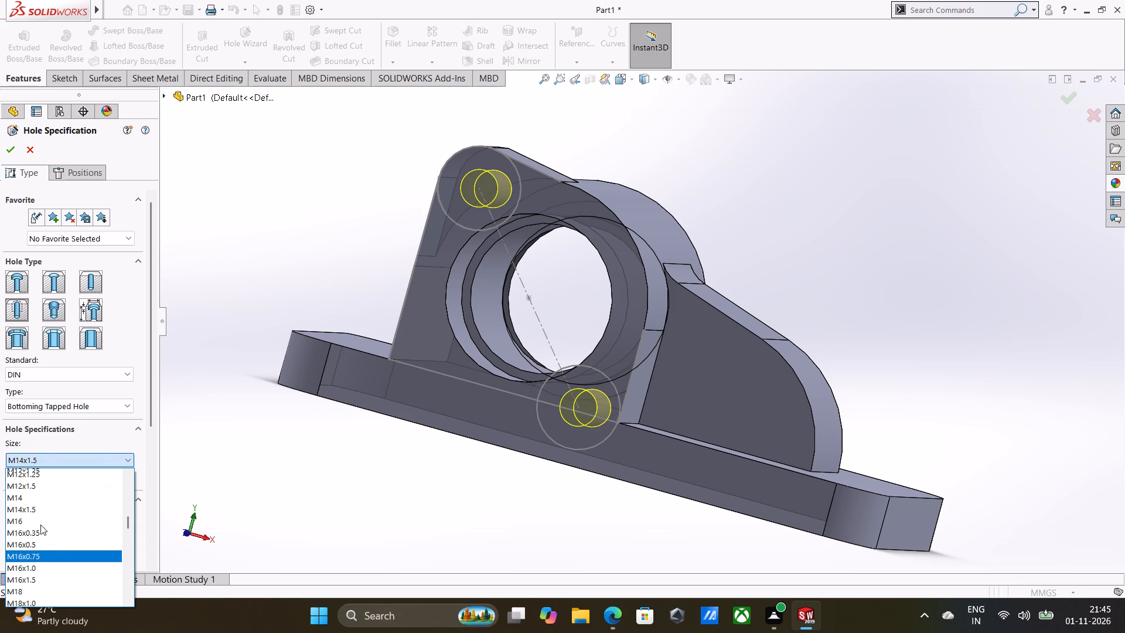
{"action": "left_click", "coordinate": [40, 498]}
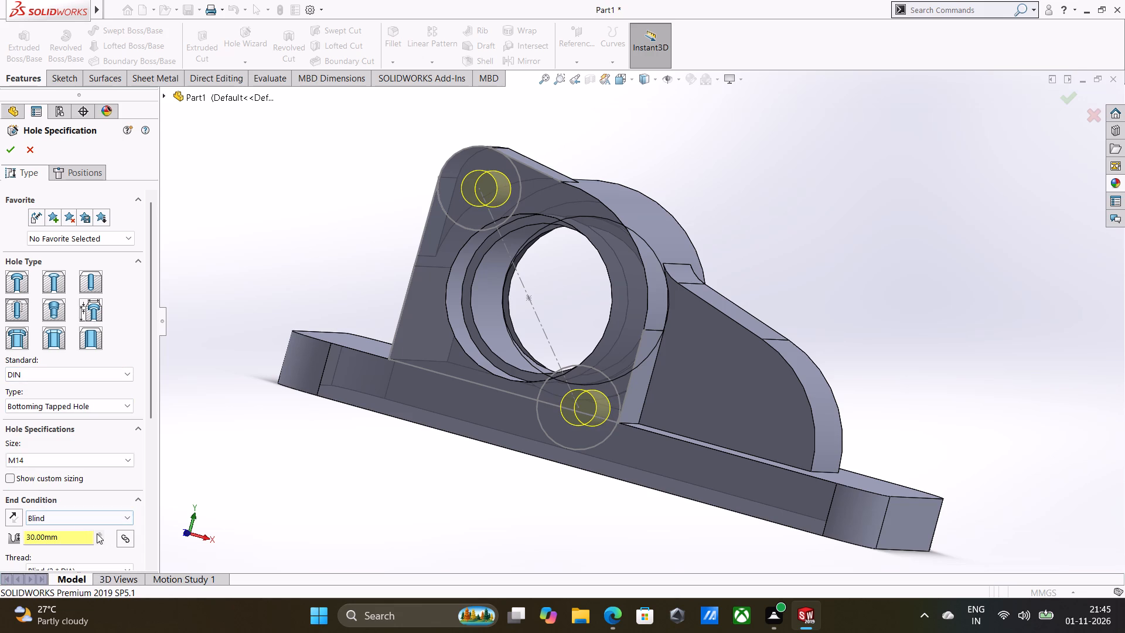
{"action": "scroll", "coordinate": [98, 471], "scroll_direction": "down", "scroll_amount": 1}
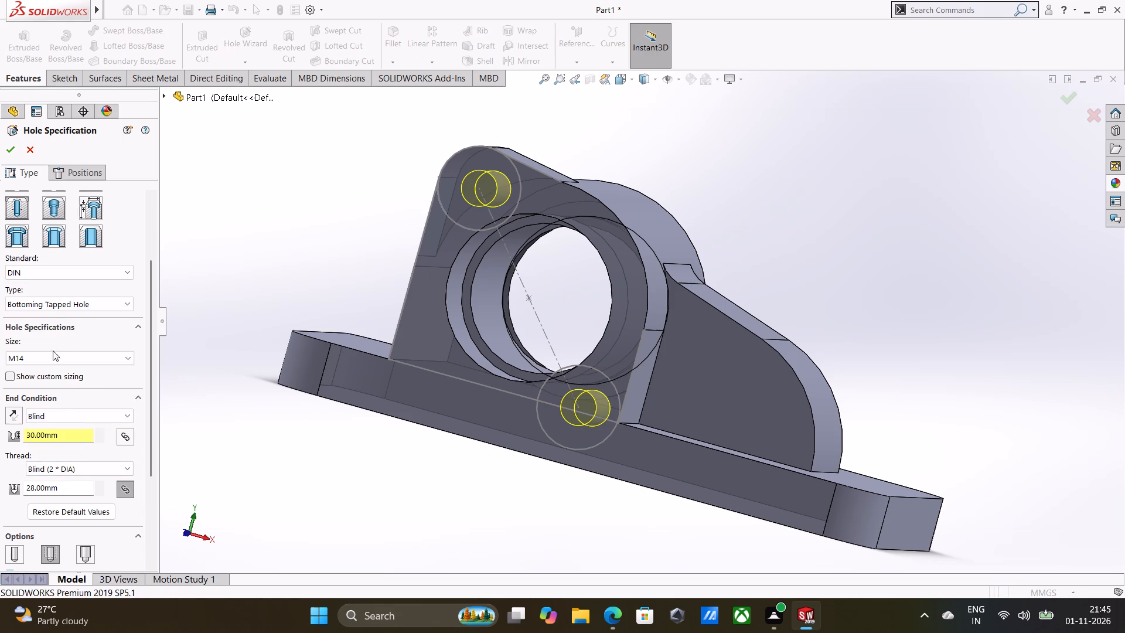
{"action": "left_click", "coordinate": [15, 153]}
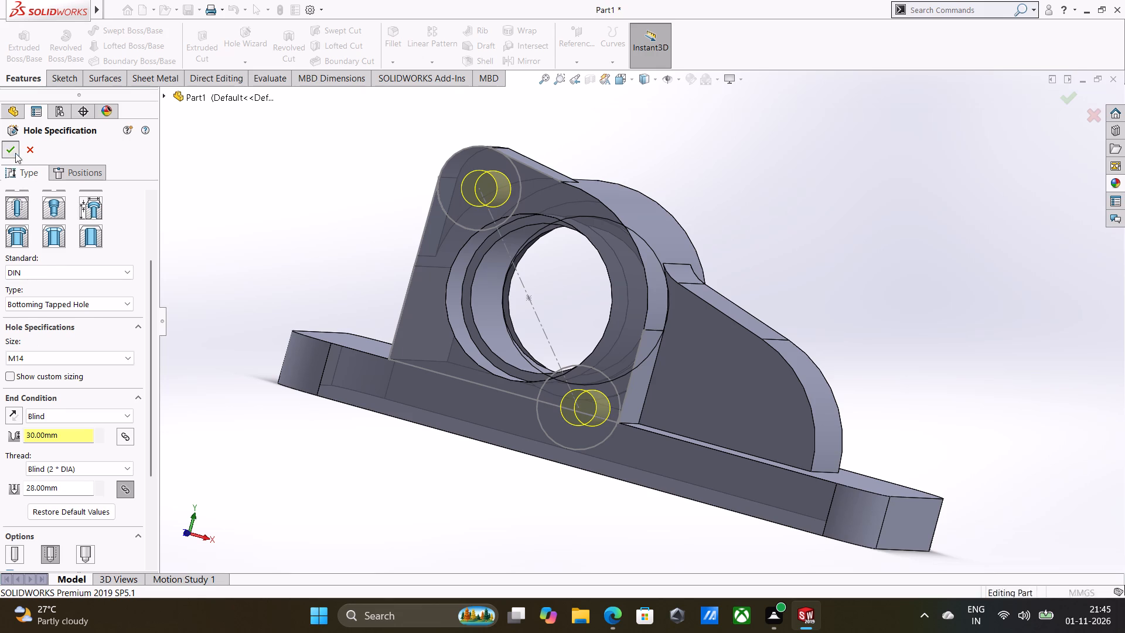
{"action": "left_click", "coordinate": [287, 256]}
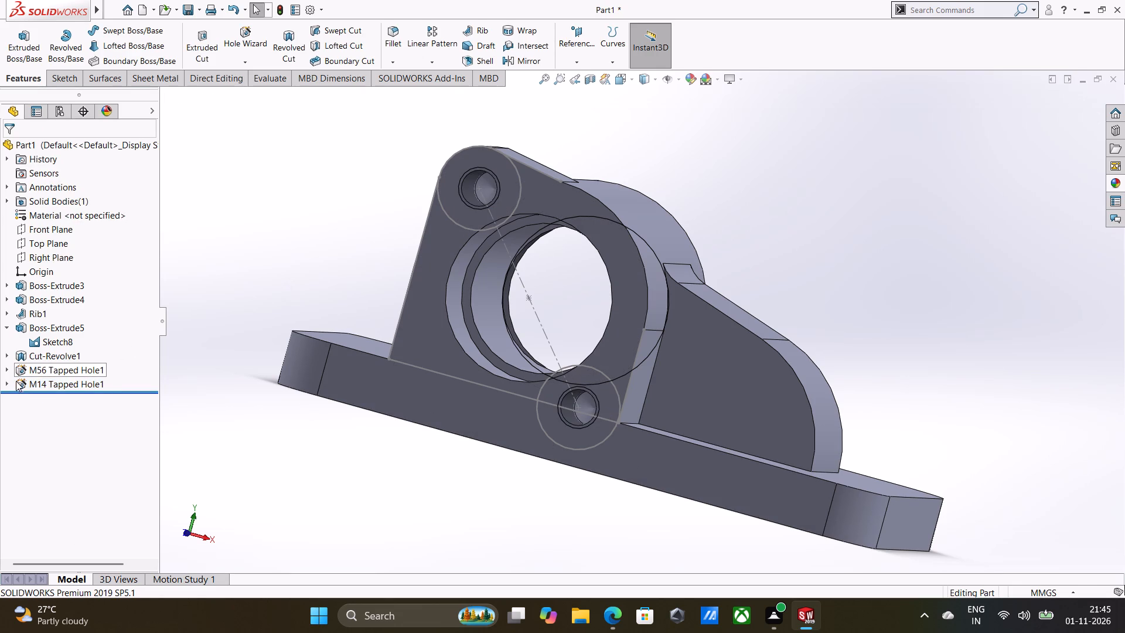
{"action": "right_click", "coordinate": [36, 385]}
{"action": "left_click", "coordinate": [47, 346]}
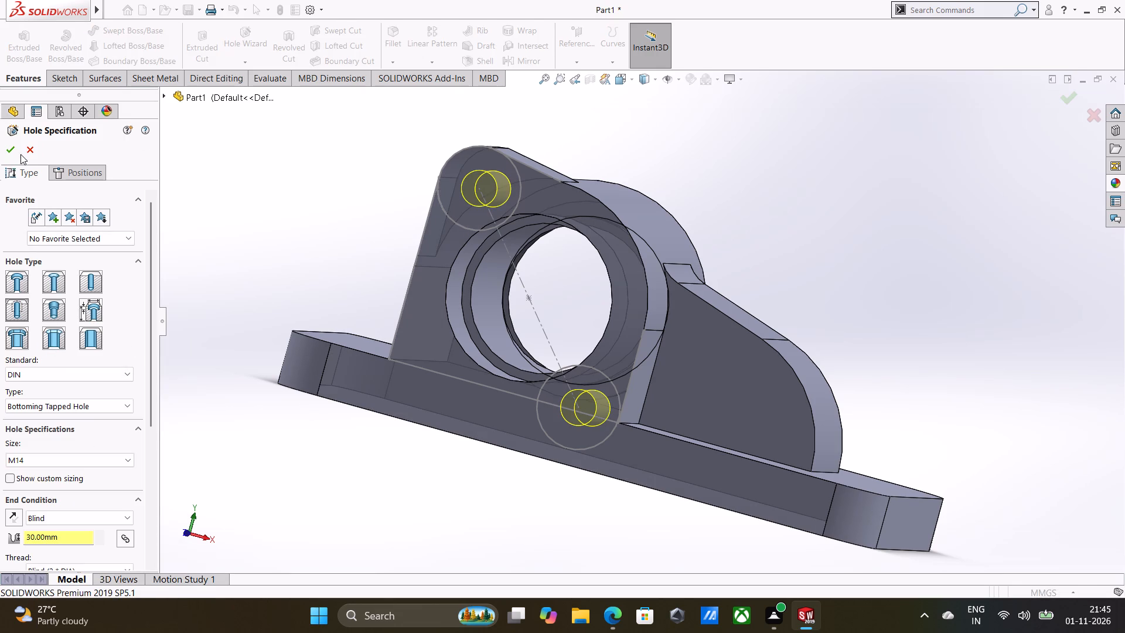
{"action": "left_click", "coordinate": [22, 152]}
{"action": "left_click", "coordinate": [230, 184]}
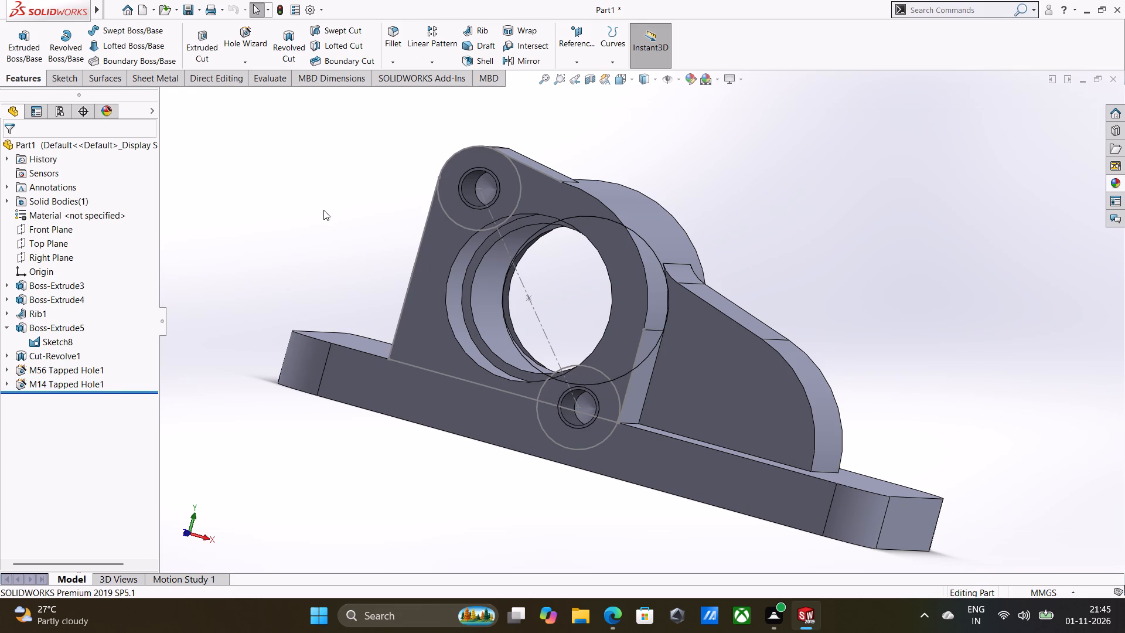
Hide Sketch8, the sketch belonging to Boss-Extrude5.
{"action": "right_click", "coordinate": [30, 347]}
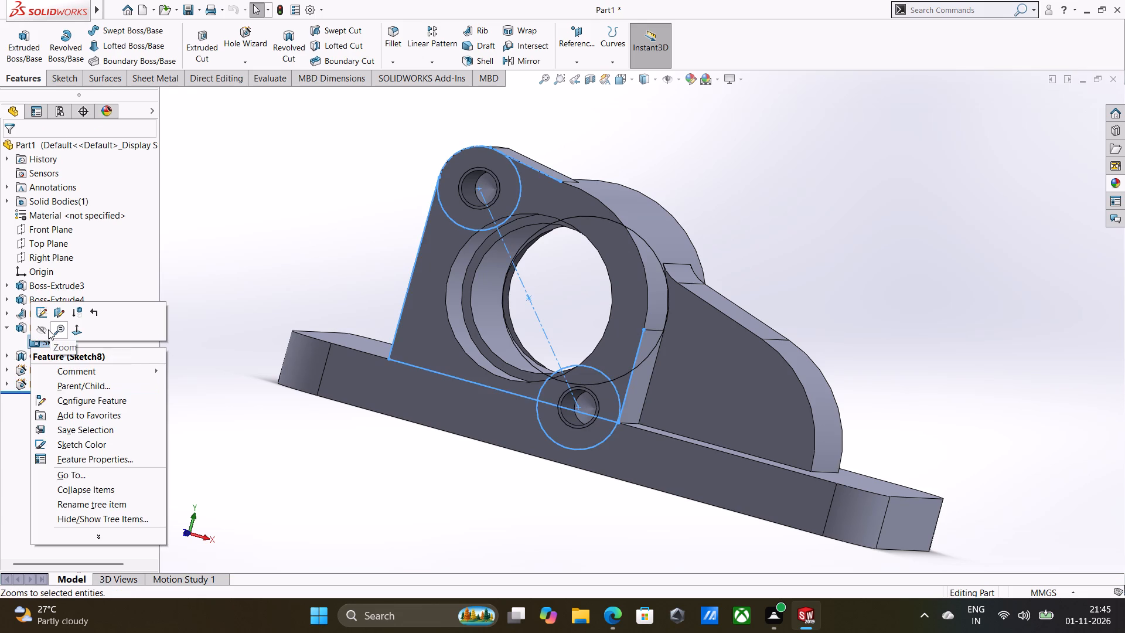
{"action": "left_click", "coordinate": [47, 329]}
{"action": "left_click", "coordinate": [267, 296]}
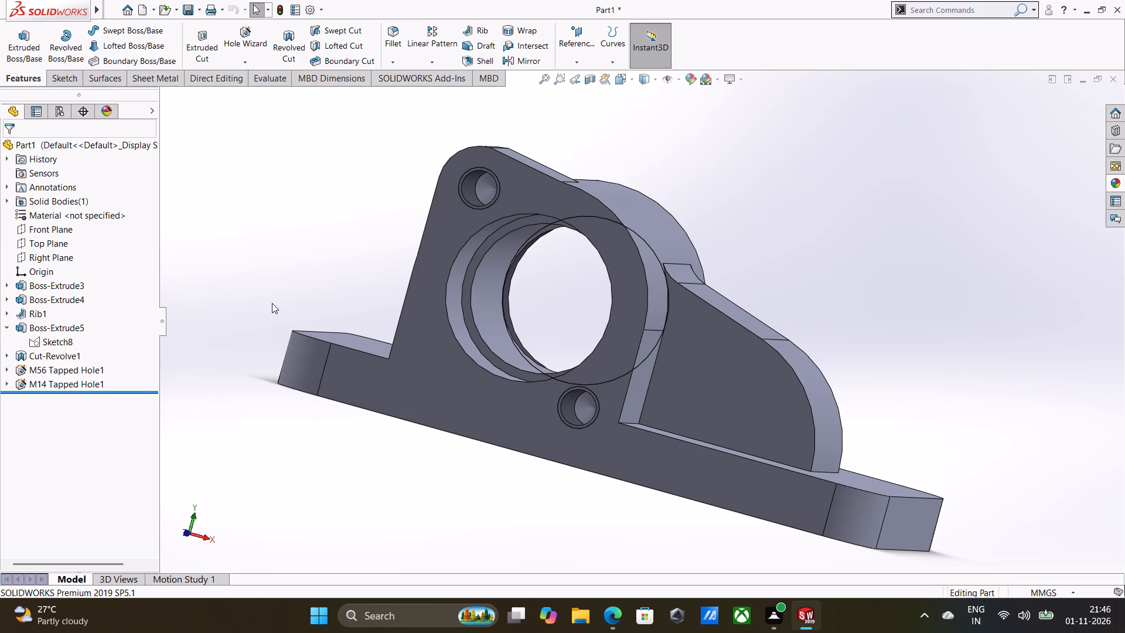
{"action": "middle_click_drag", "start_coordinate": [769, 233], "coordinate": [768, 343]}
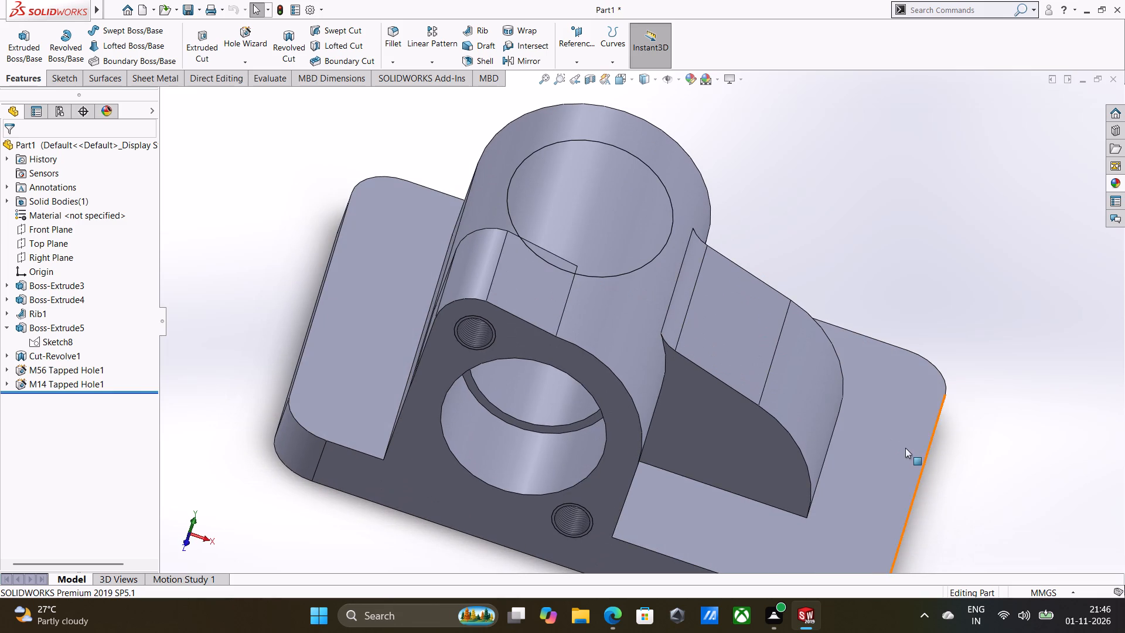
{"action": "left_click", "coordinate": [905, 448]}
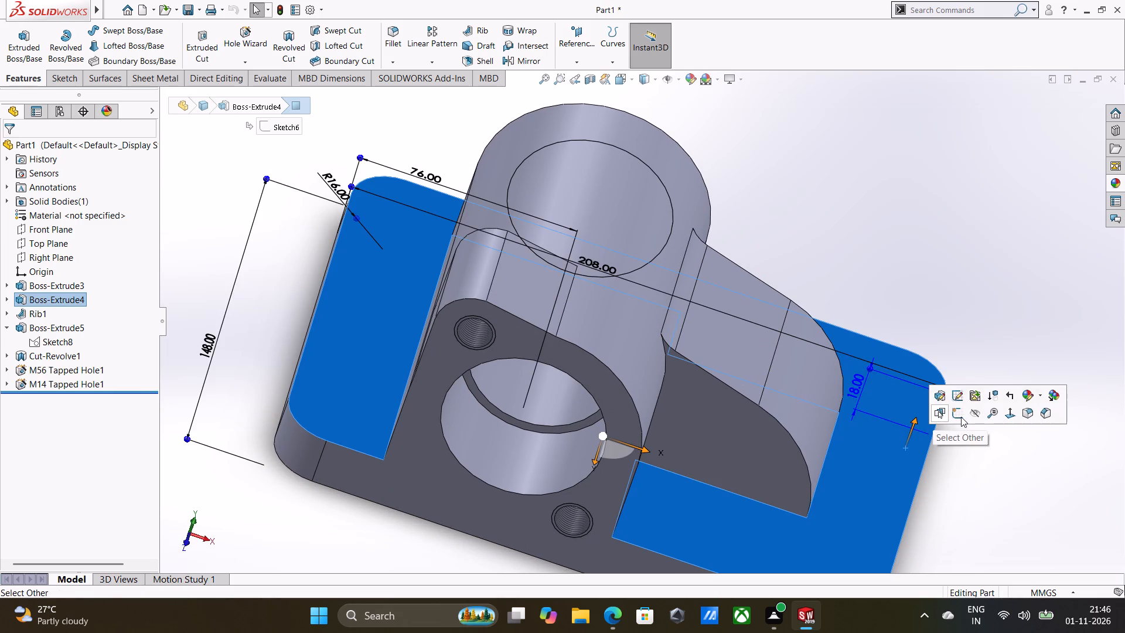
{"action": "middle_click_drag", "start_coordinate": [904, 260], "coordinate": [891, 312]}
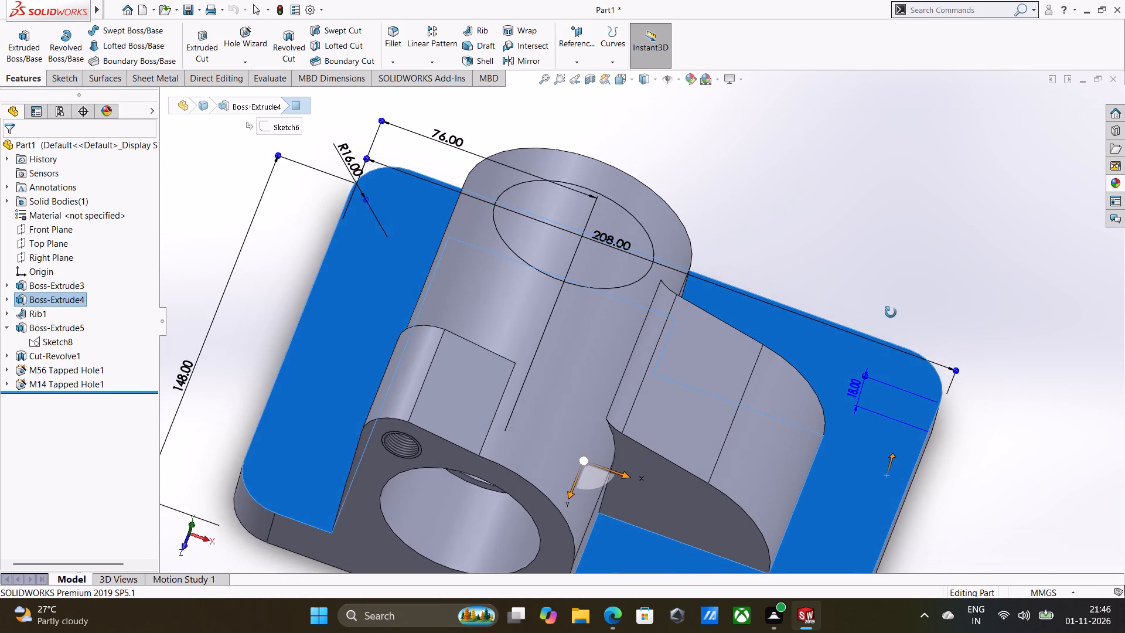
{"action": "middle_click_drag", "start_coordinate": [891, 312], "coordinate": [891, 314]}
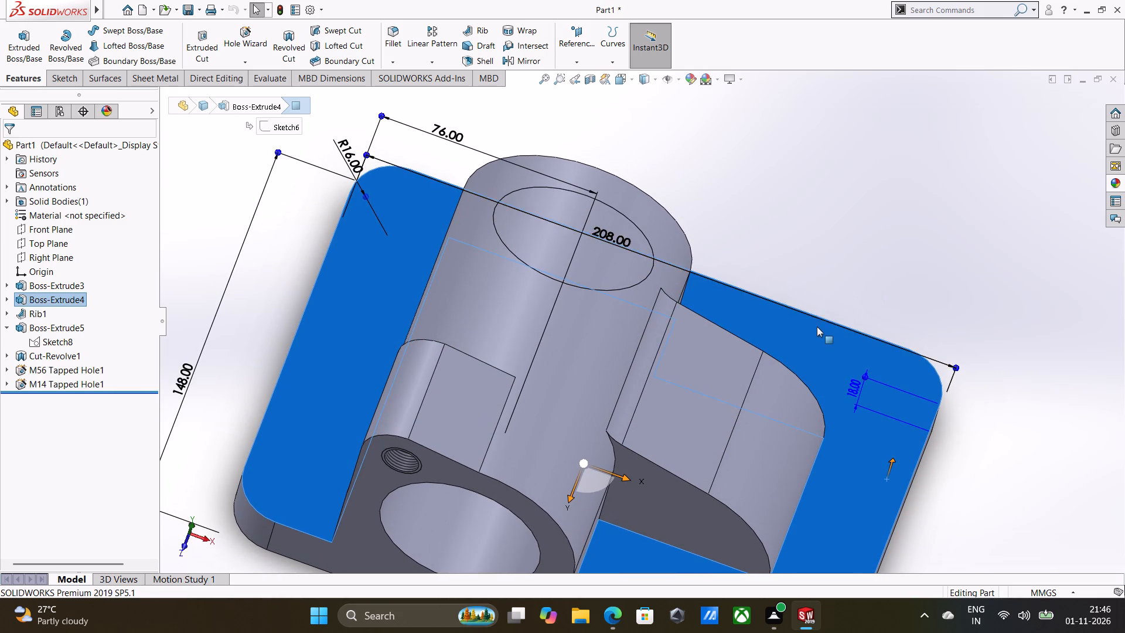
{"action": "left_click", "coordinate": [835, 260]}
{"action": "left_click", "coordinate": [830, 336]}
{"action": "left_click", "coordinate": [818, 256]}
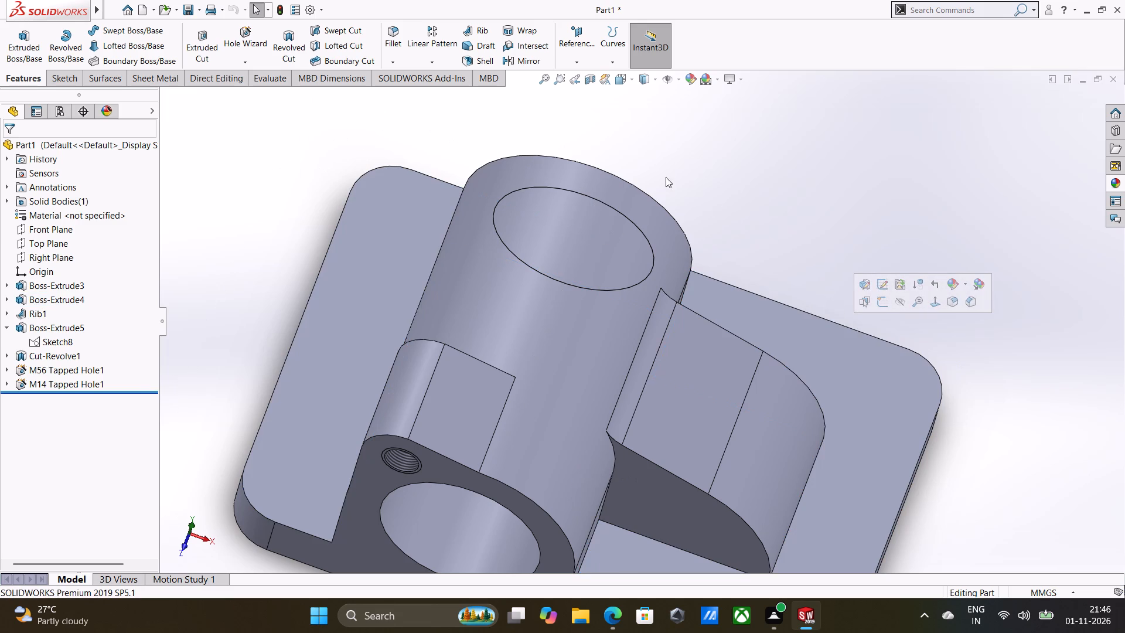
Start a Hole Wizard hole as a legacy hole and set its type to Counterbored.
{"action": "left_click", "coordinate": [250, 40]}
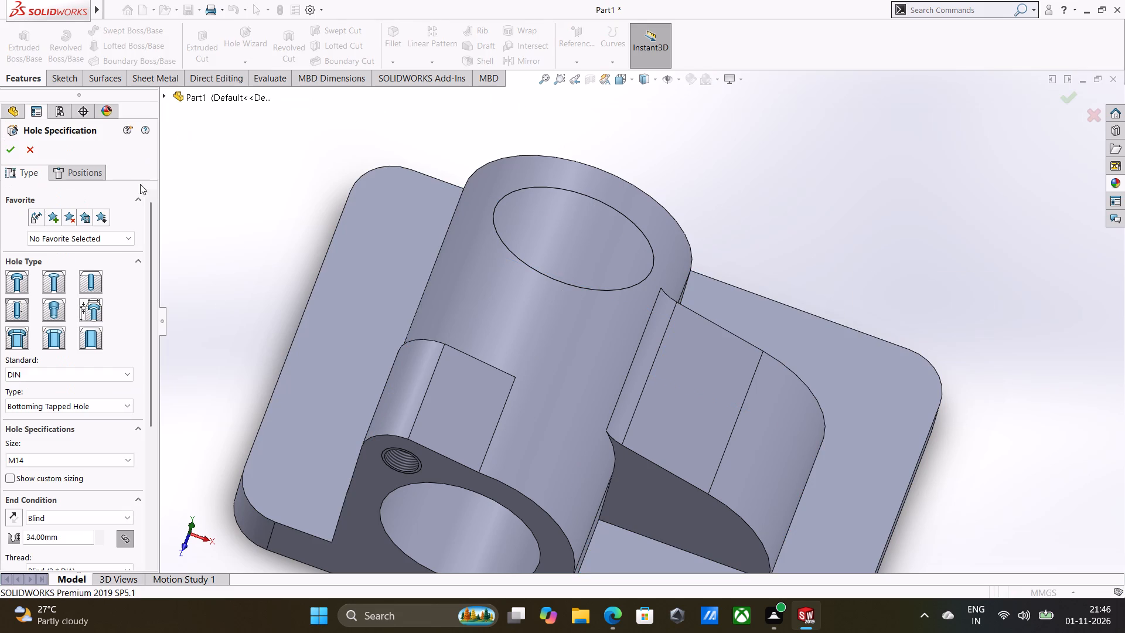
{"action": "left_click", "coordinate": [97, 314]}
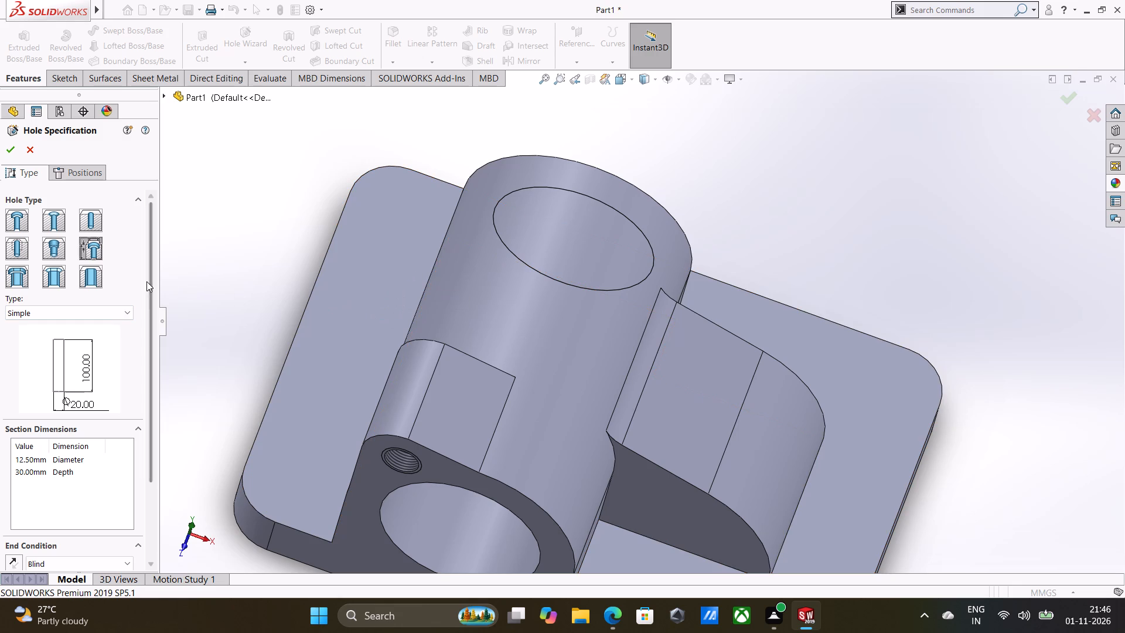
{"action": "left_click_drag", "start_coordinate": [146, 281], "coordinate": [144, 314]}
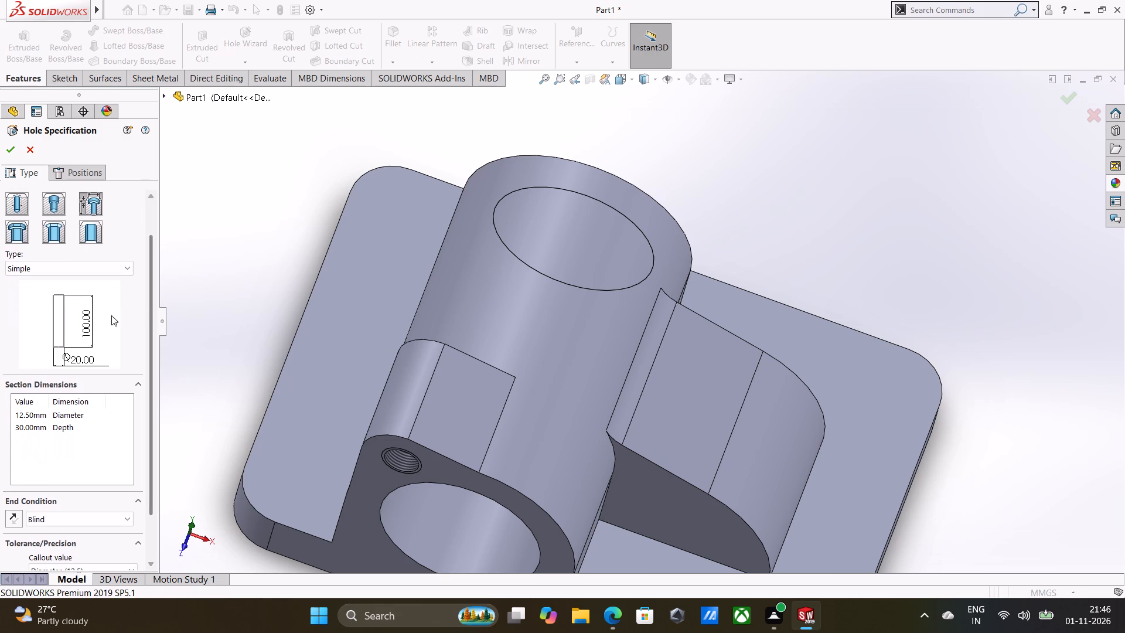
{"action": "left_click", "coordinate": [84, 267]}
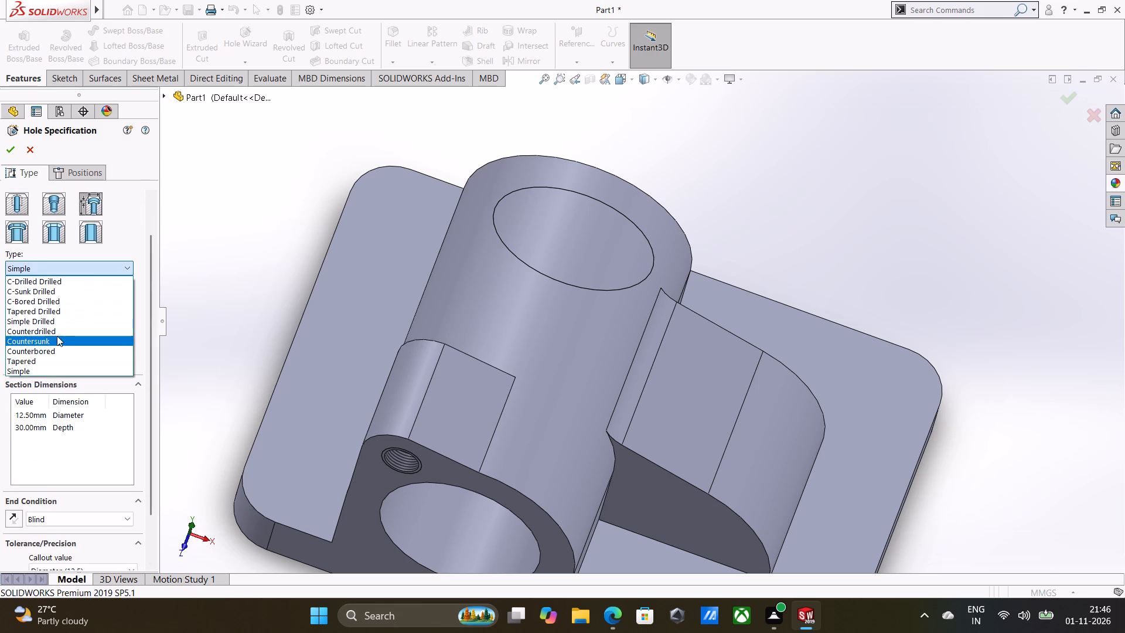
{"action": "left_click", "coordinate": [52, 347]}
{"action": "left_click_drag", "start_coordinate": [149, 341], "coordinate": [149, 343]}
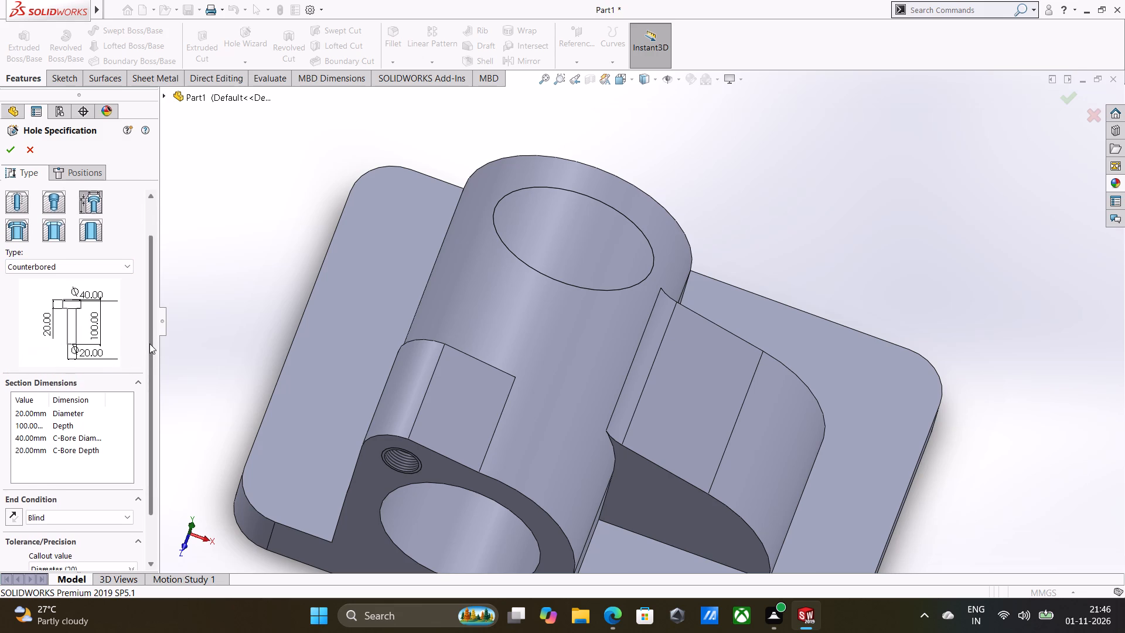
{"action": "left_click_drag", "start_coordinate": [149, 343], "coordinate": [149, 355]}
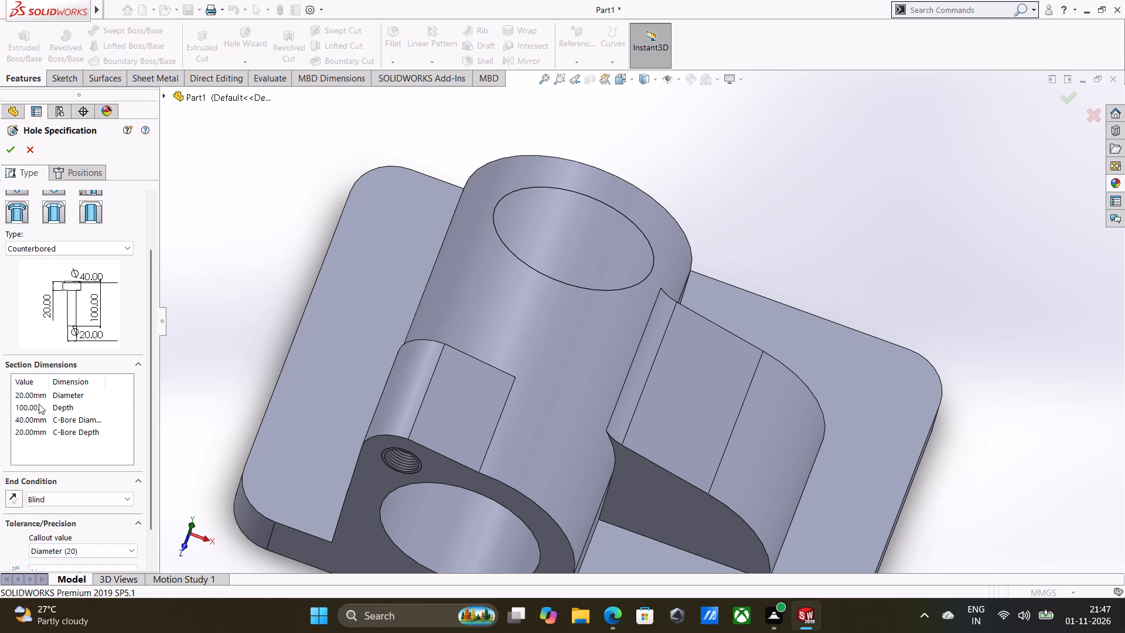
Set the counterbored hole's diameter to 18 mm, its counterbore diameter to 24 mm and its counterbore depth to 2 mm.
{"action": "double_click", "coordinate": [37, 396]}
{"action": "key", "text": "BackSpace"}
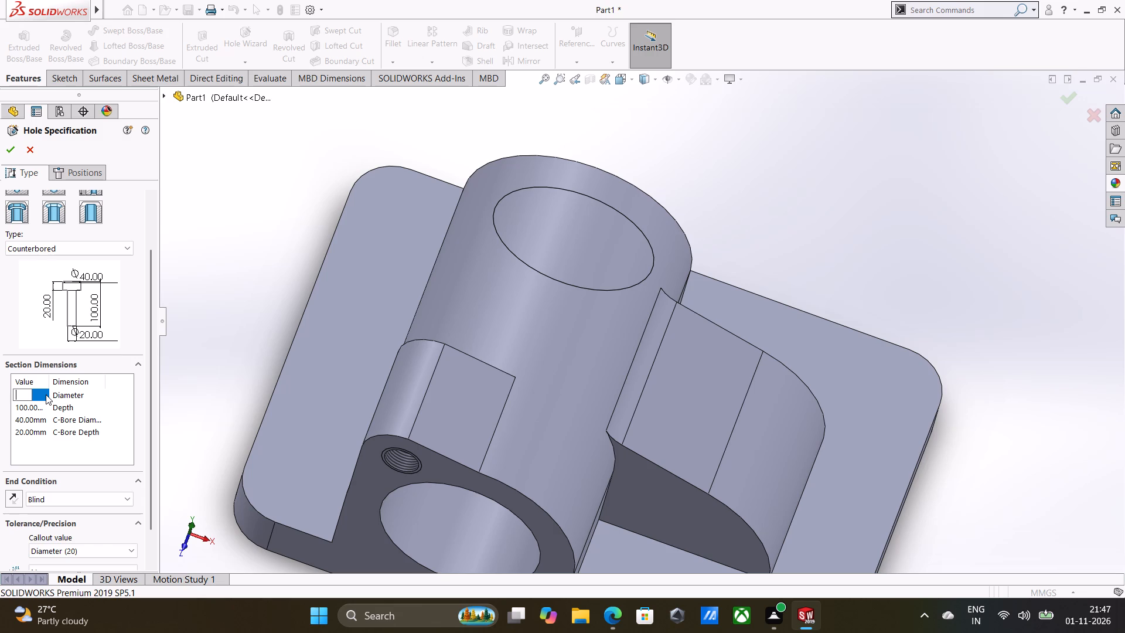
{"action": "type", "text": "18"}
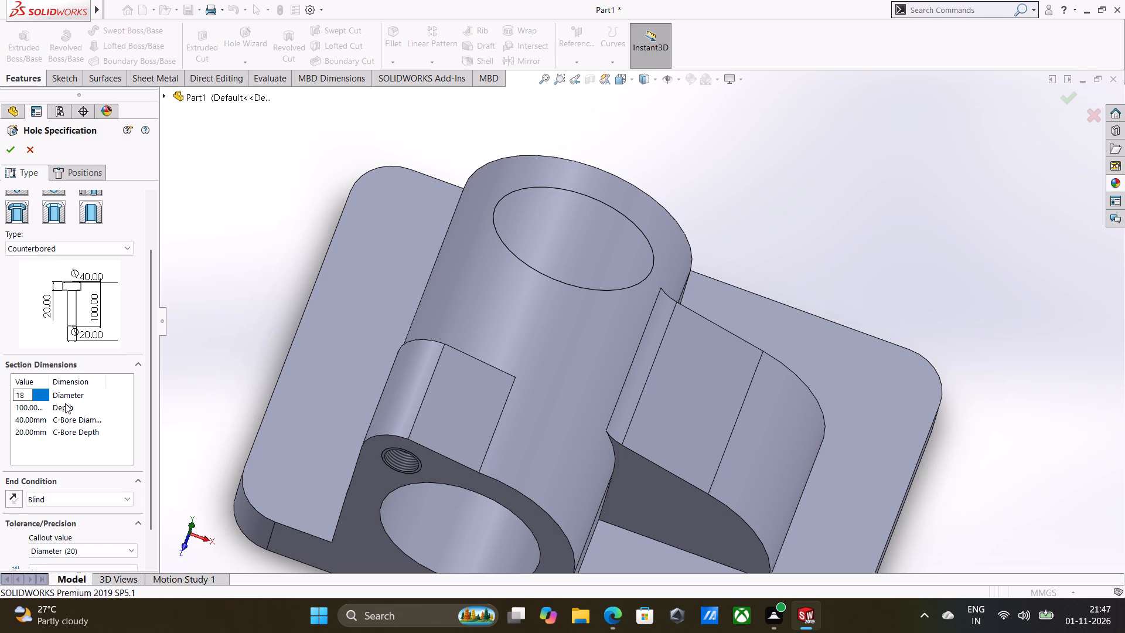
{"action": "left_click", "coordinate": [66, 404]}
{"action": "double_click", "coordinate": [71, 407]}
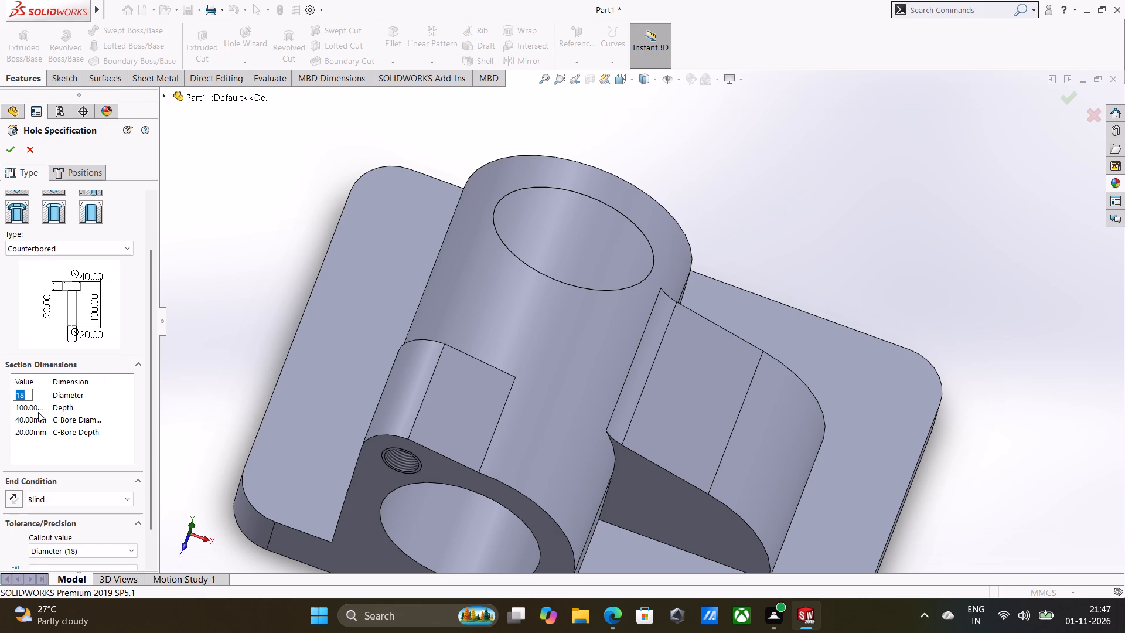
{"action": "left_click", "coordinate": [37, 410]}
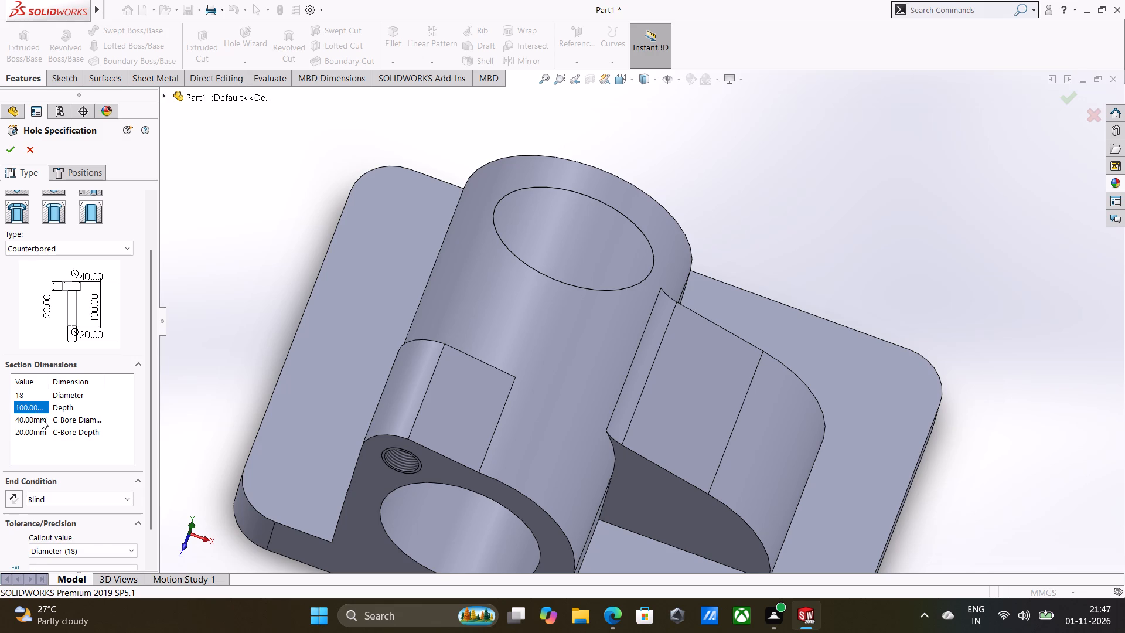
{"action": "double_click", "coordinate": [42, 419]}
{"action": "type", "text": "24"}
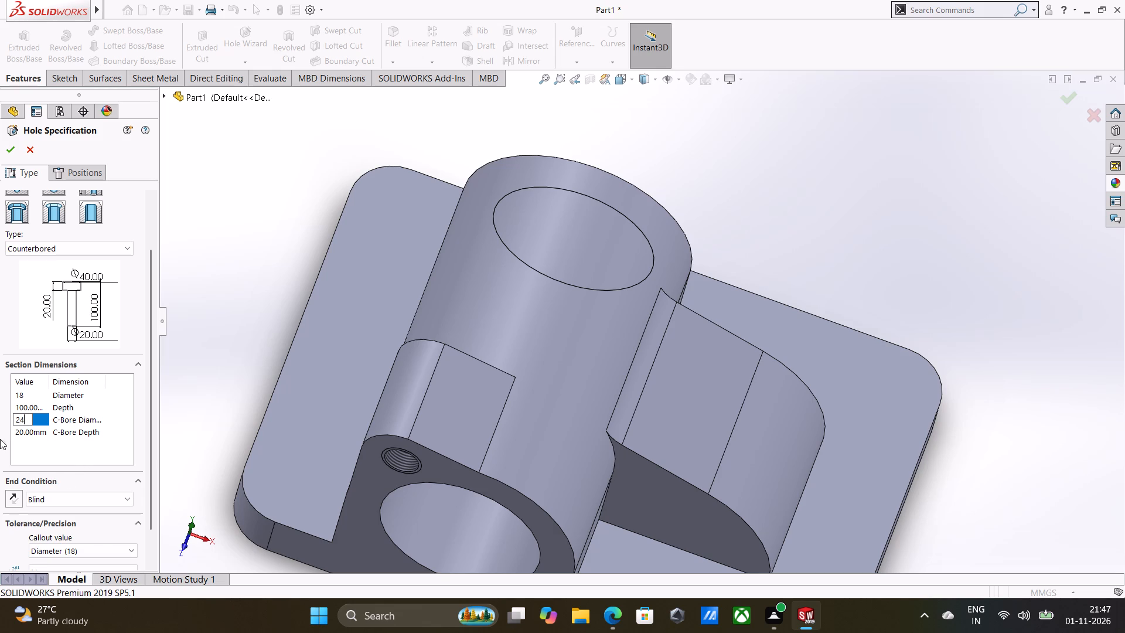
{"action": "double_click", "coordinate": [37, 430]}
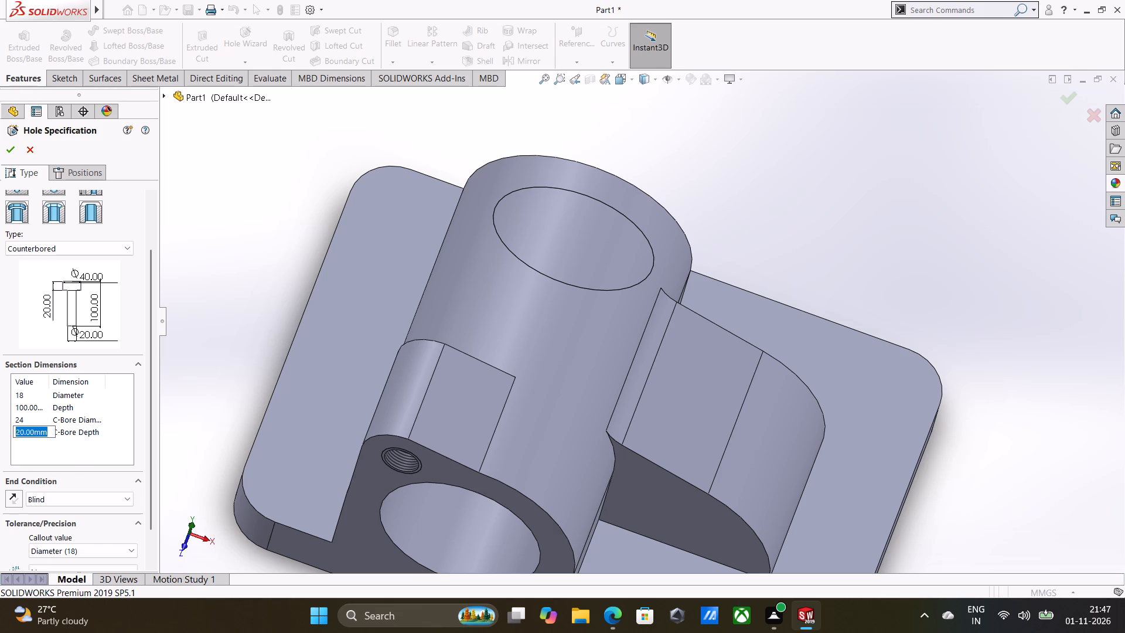
{"action": "key", "text": "2"}
{"action": "key", "text": "Return"}
Choose the base plate's top face for the hole positions, stop placing points and view the face square-on.
{"action": "left_click", "coordinate": [85, 167]}
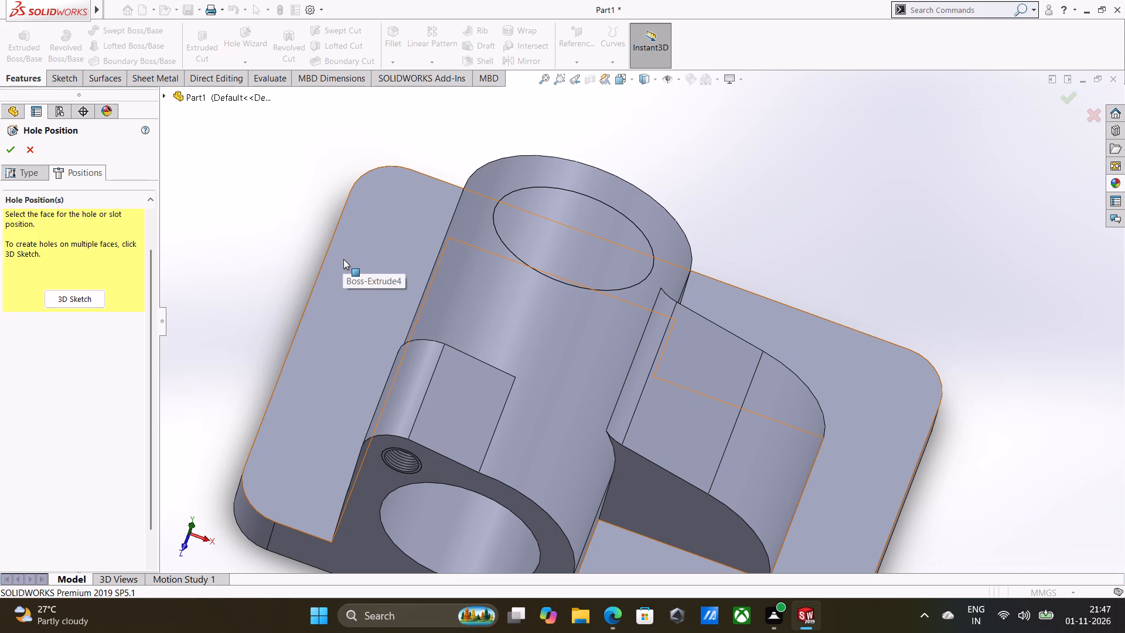
{"action": "left_click", "coordinate": [388, 241]}
{"action": "right_click", "coordinate": [408, 144]}
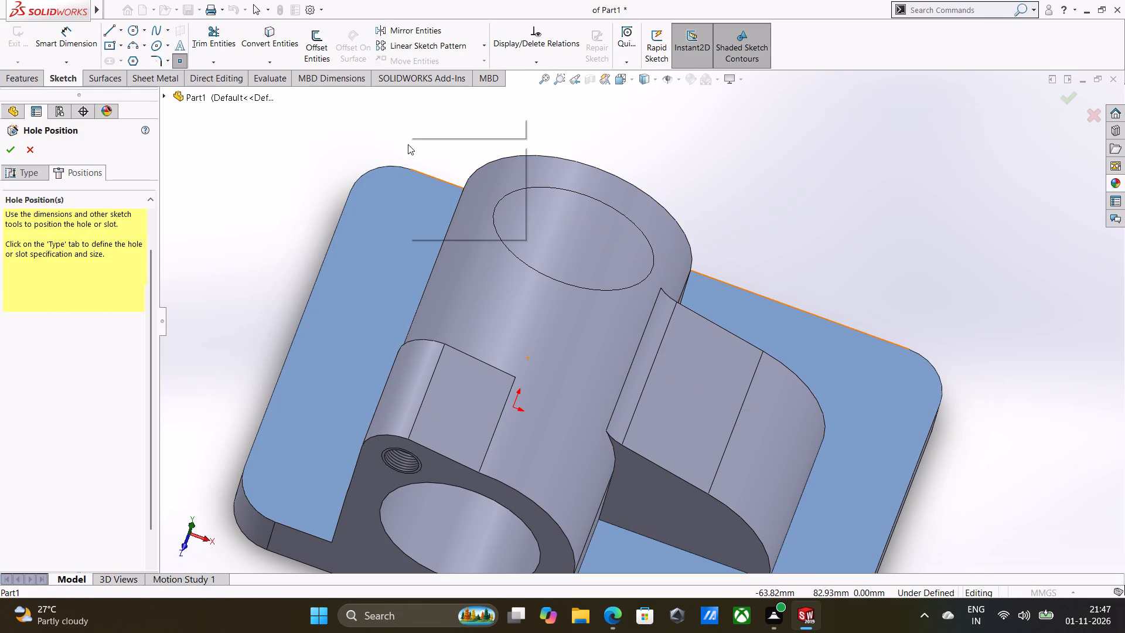
{"action": "left_click", "coordinate": [439, 155]}
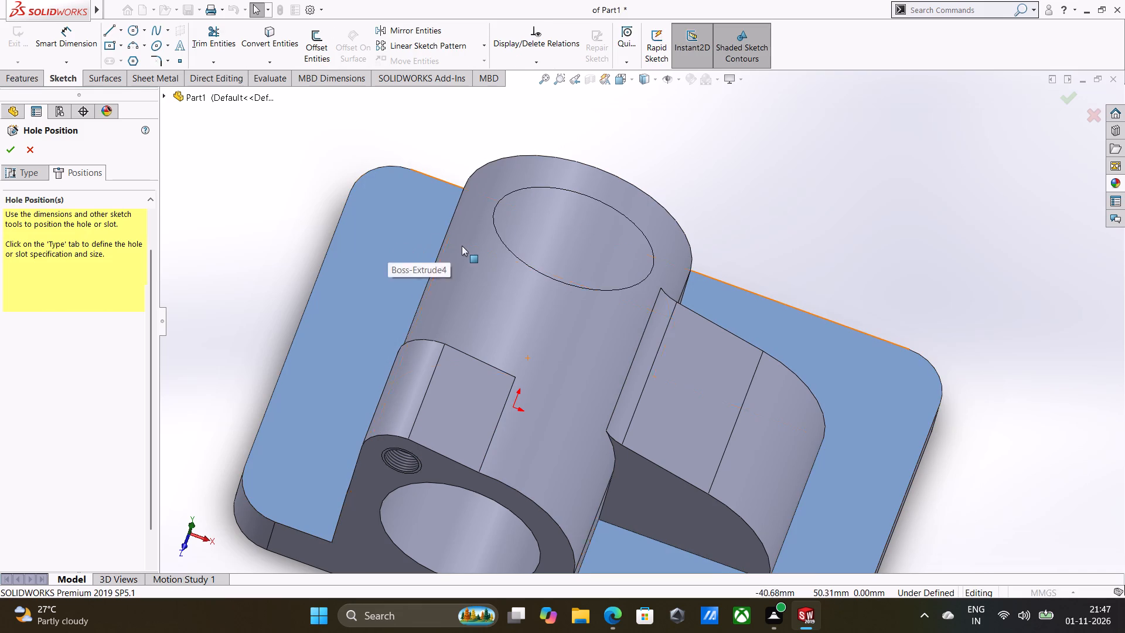
{"action": "key", "text": "ctrl+8"}
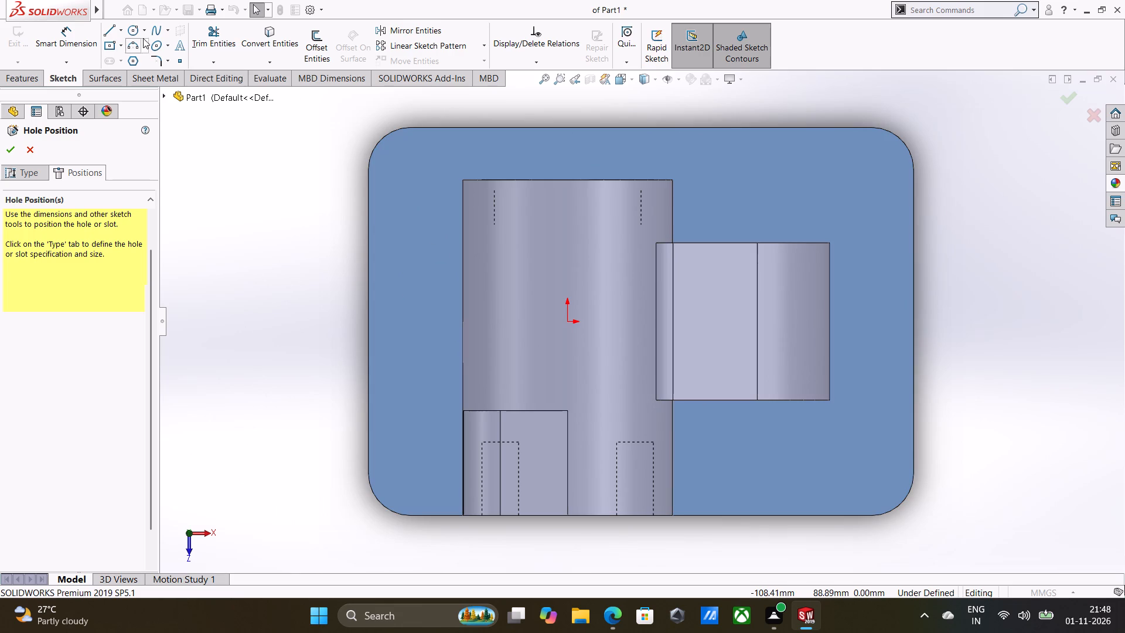
Sketch a centre rectangle about 128 mm high on the base plate's top face, centred about 15 mm from the origin along negative X.
{"action": "left_click", "coordinate": [111, 47]}
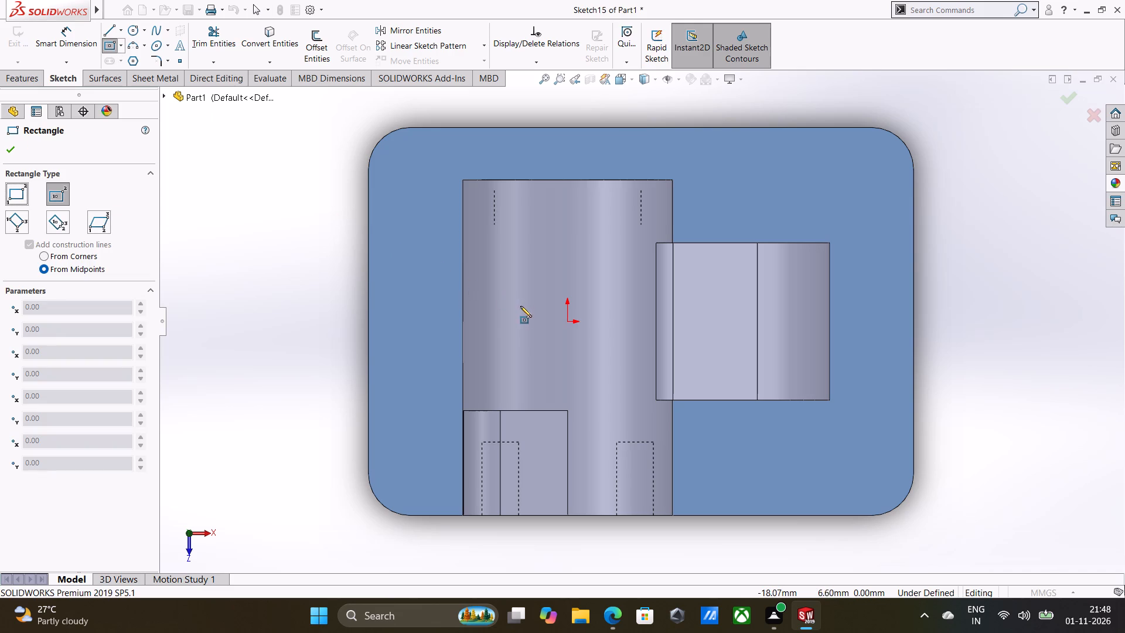
{"action": "left_click", "coordinate": [528, 322]}
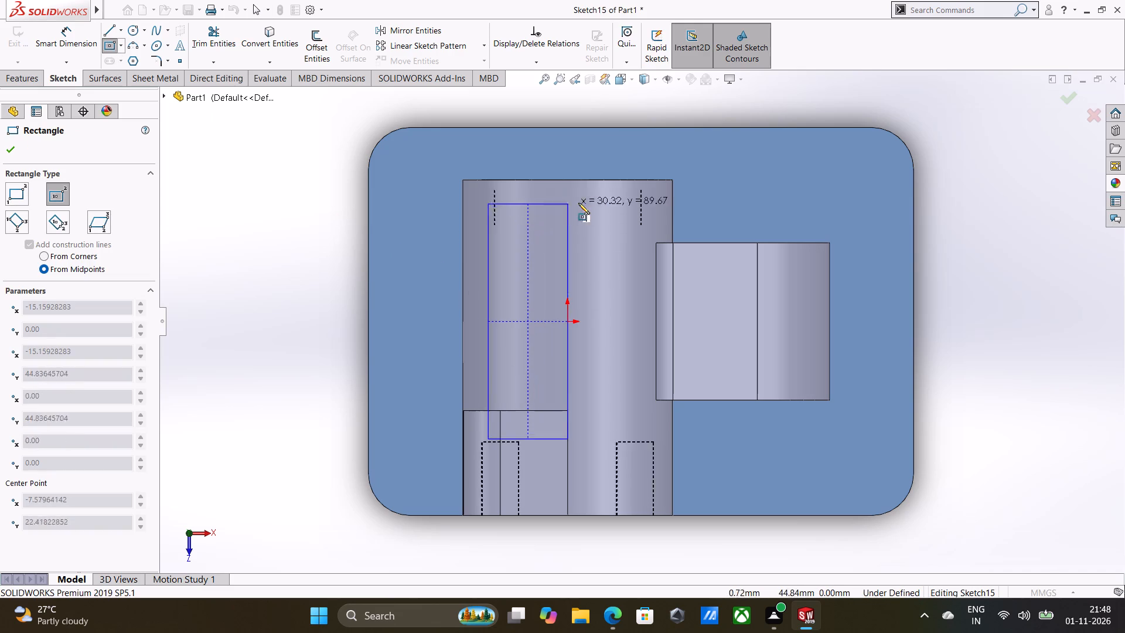
{"action": "left_click", "coordinate": [666, 154]}
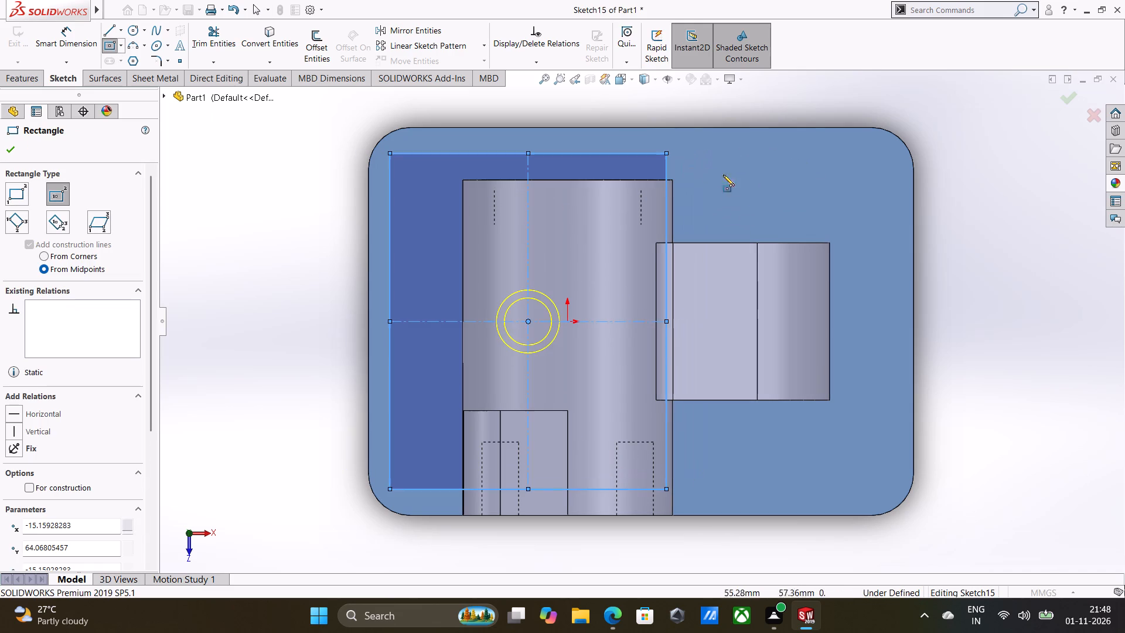
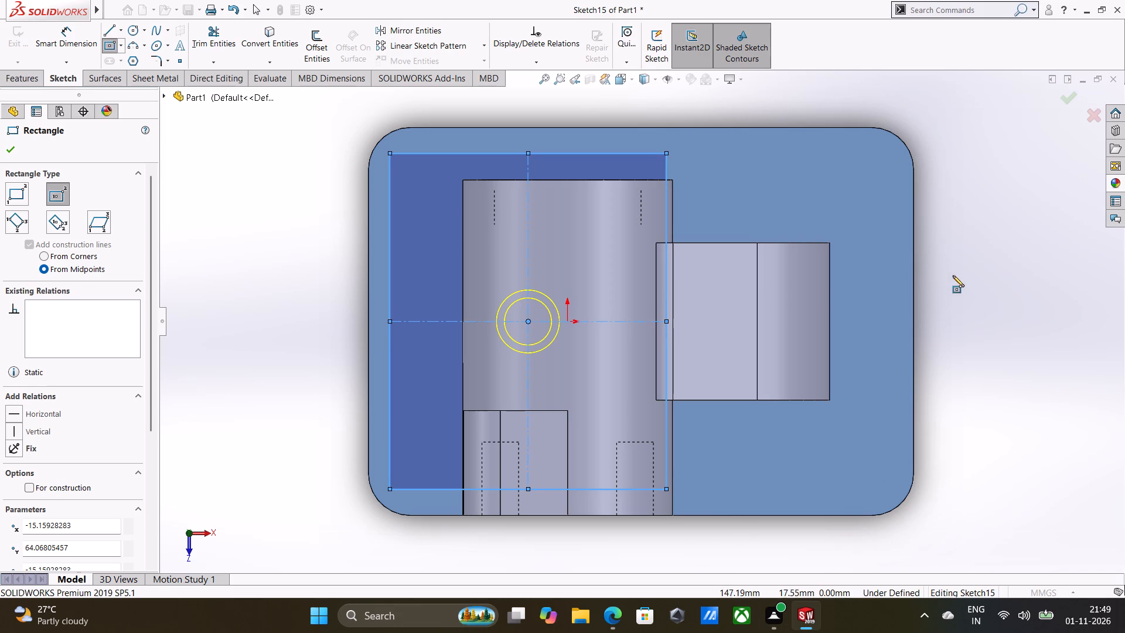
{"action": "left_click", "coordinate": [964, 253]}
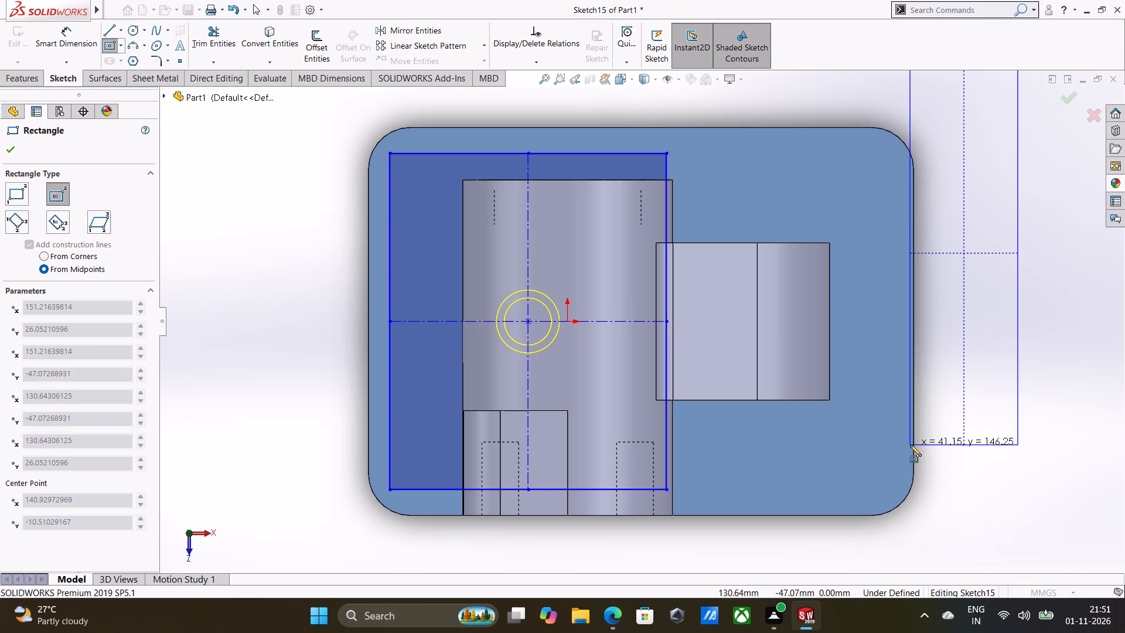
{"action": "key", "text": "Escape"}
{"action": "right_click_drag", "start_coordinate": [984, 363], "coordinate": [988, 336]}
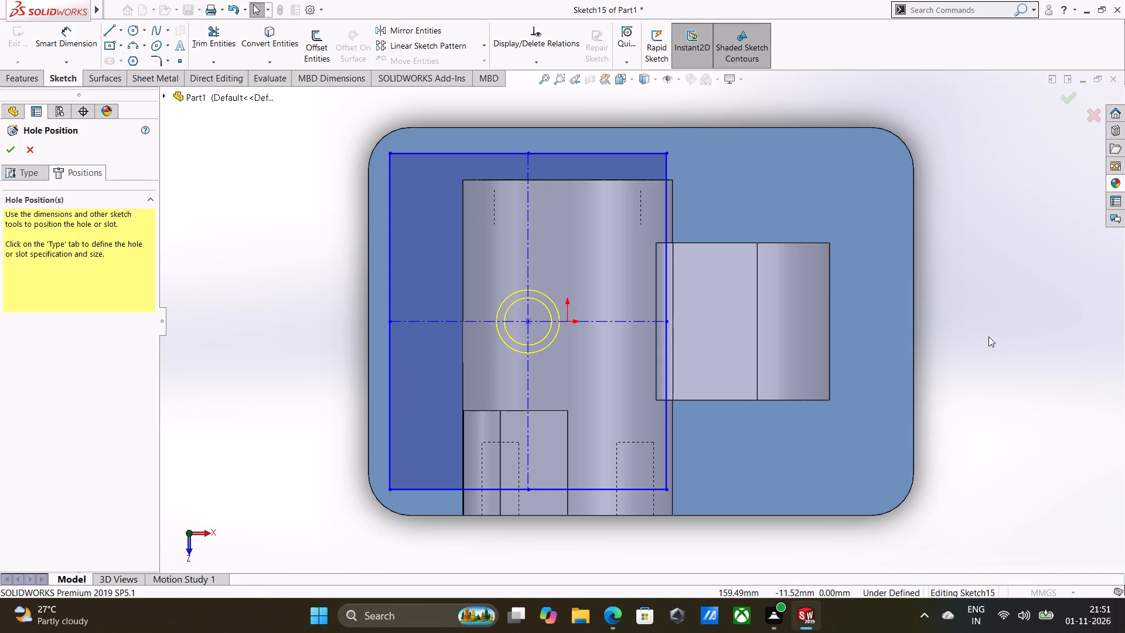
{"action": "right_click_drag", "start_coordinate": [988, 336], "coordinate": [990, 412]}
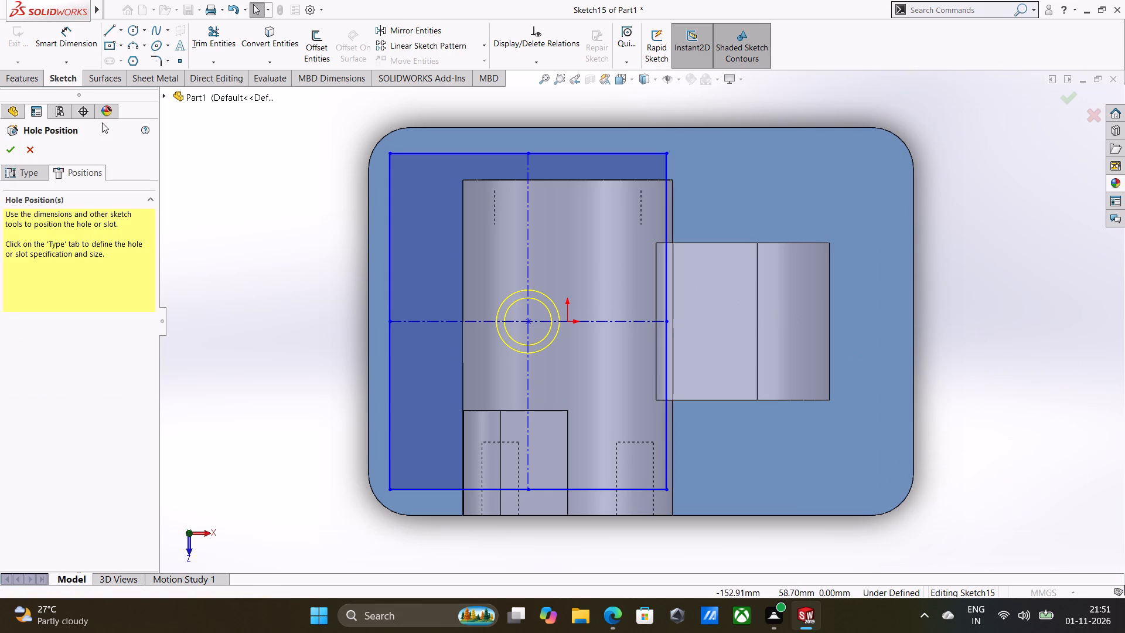
Sketch a second centre rectangle about 73 by 90 mm over the rib side, centred about 82 mm from the origin along positive X.
{"action": "left_click", "coordinate": [109, 47]}
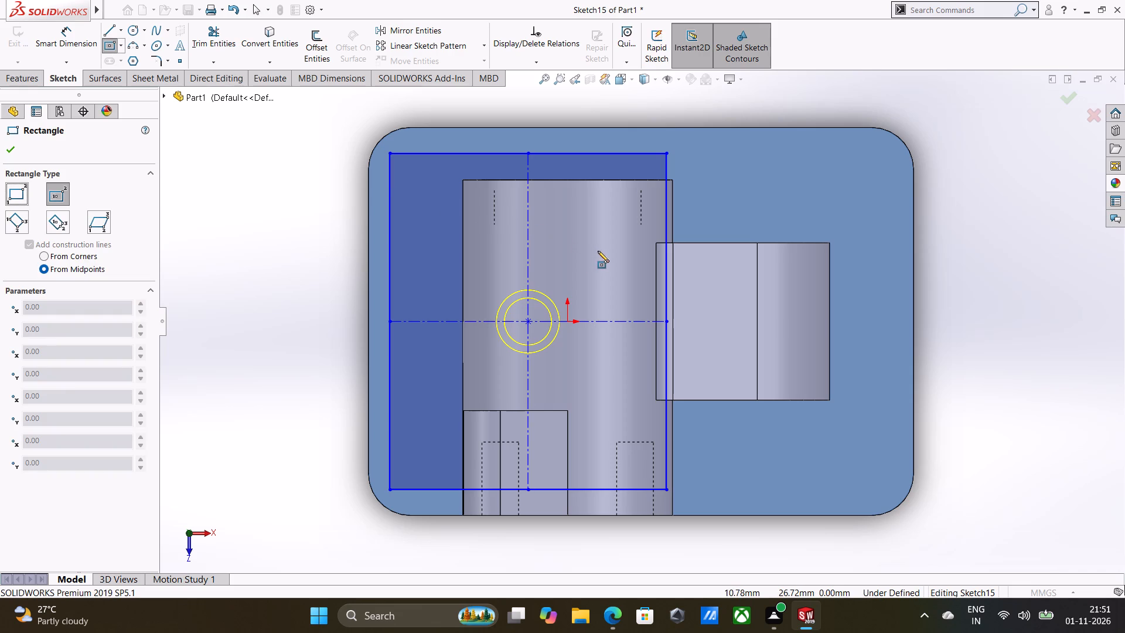
{"action": "left_click", "coordinate": [783, 324]}
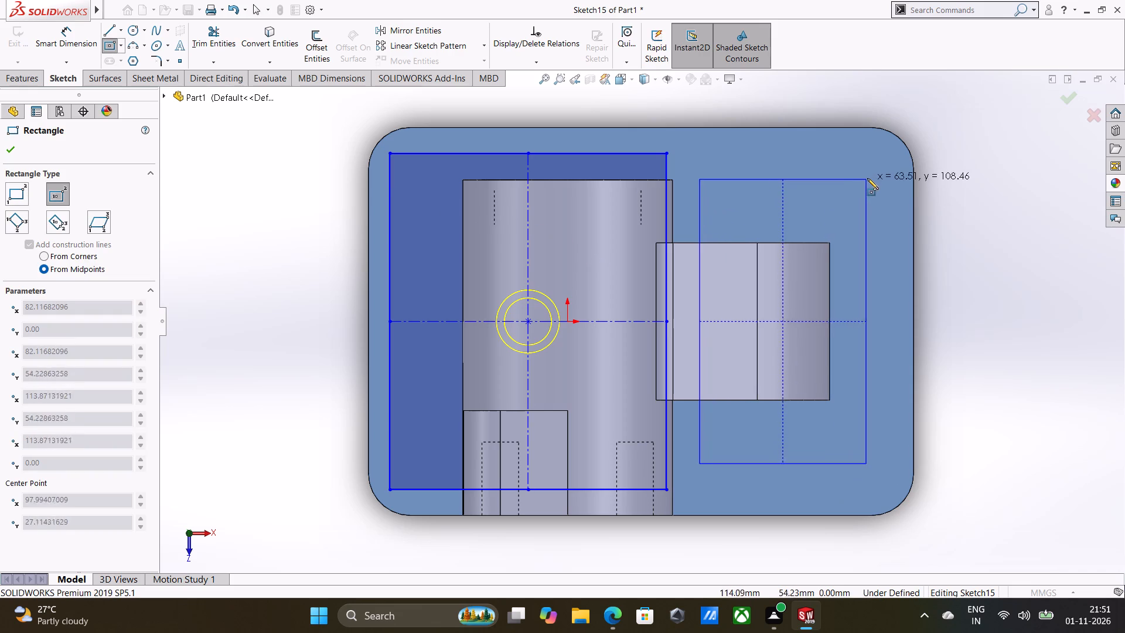
{"action": "left_click", "coordinate": [878, 203]}
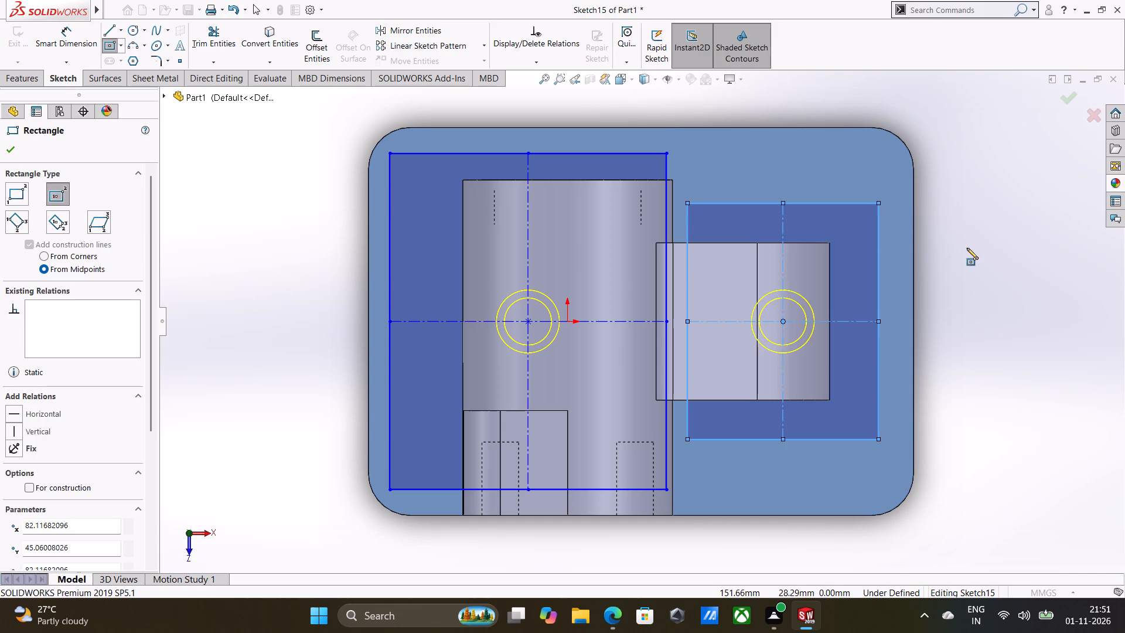
{"action": "right_click", "coordinate": [967, 248]}
{"action": "left_click", "coordinate": [995, 259]}
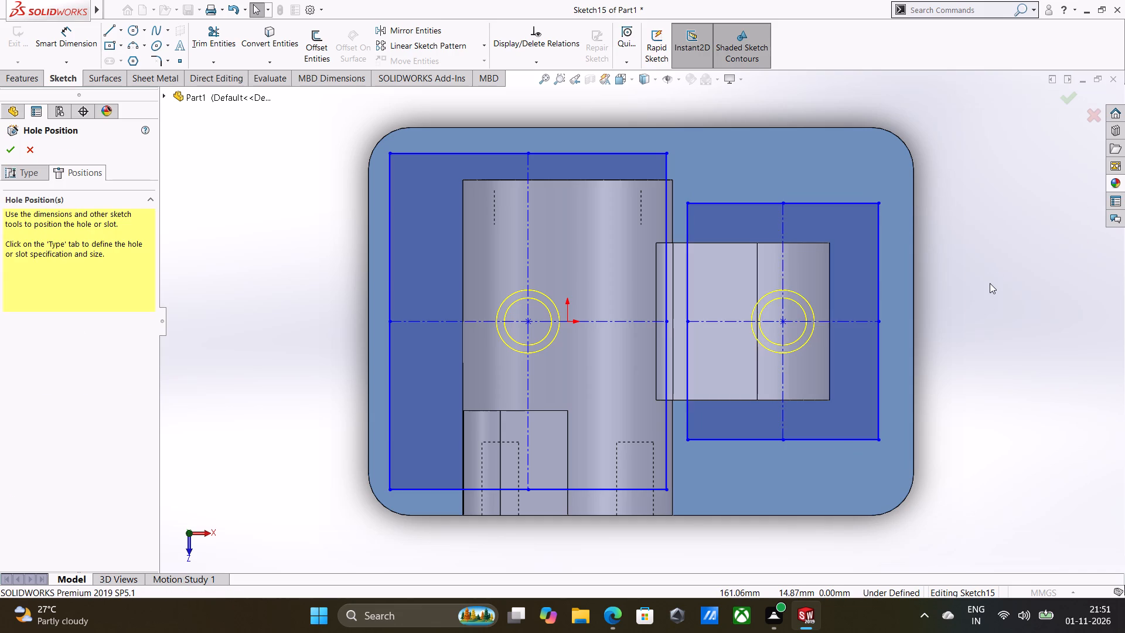
Dimension the height of the larger rectangle around the arched body as 116 mm.
{"action": "right_click_drag", "start_coordinate": [990, 283], "coordinate": [994, 205]}
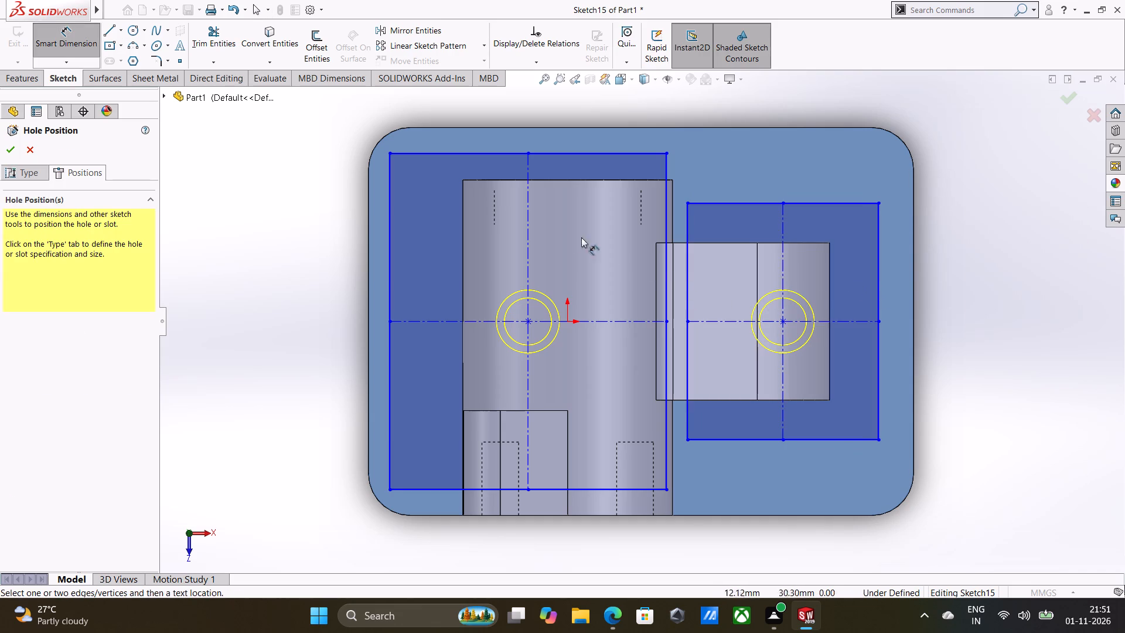
{"action": "left_click", "coordinate": [388, 242]}
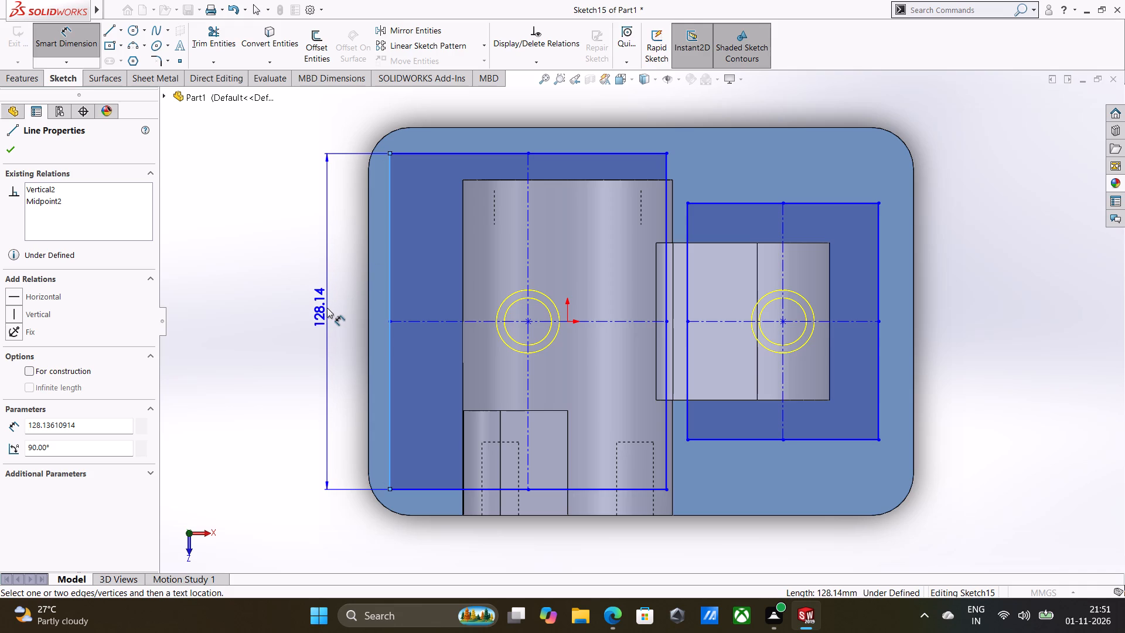
{"action": "left_click", "coordinate": [327, 308]}
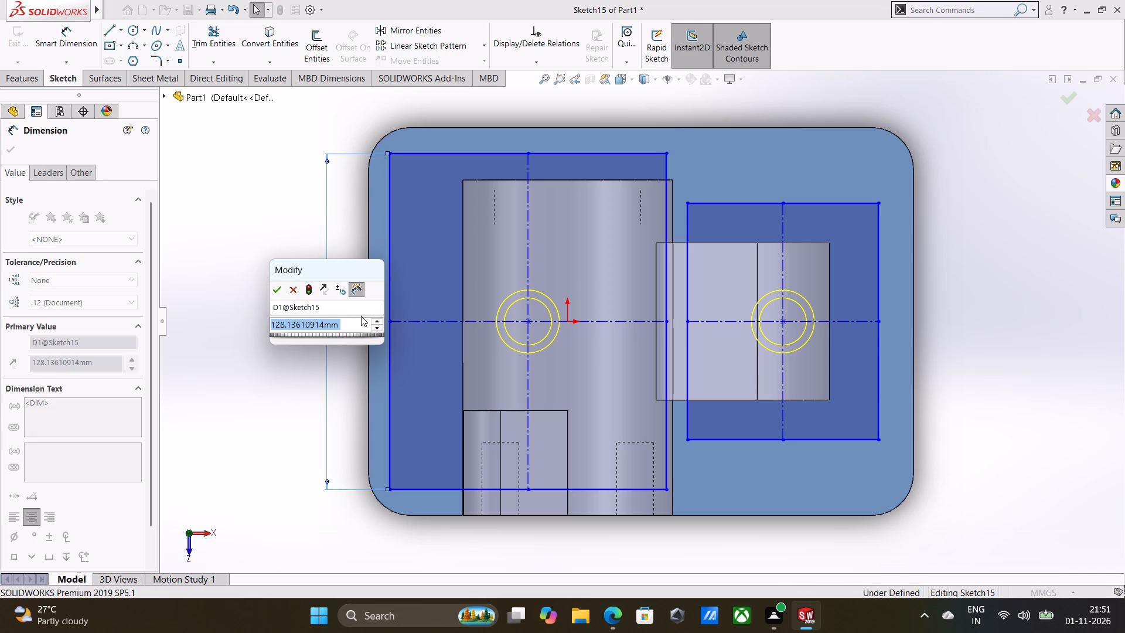
{"action": "key", "text": "1"}
{"action": "key", "text": "1"}
{"action": "key", "text": "6"}
{"action": "key", "text": "Return"}
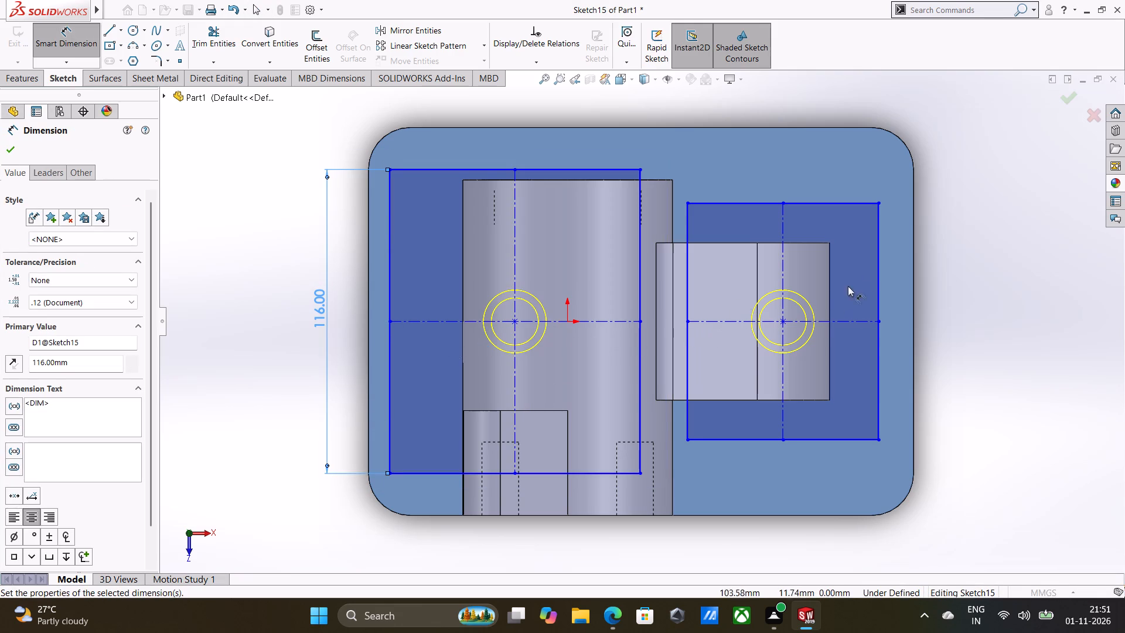
Dimension the smaller rectangle on the rib side as 96 mm high and 56 mm wide.
{"action": "left_click", "coordinate": [876, 267]}
{"action": "left_click", "coordinate": [948, 309]}
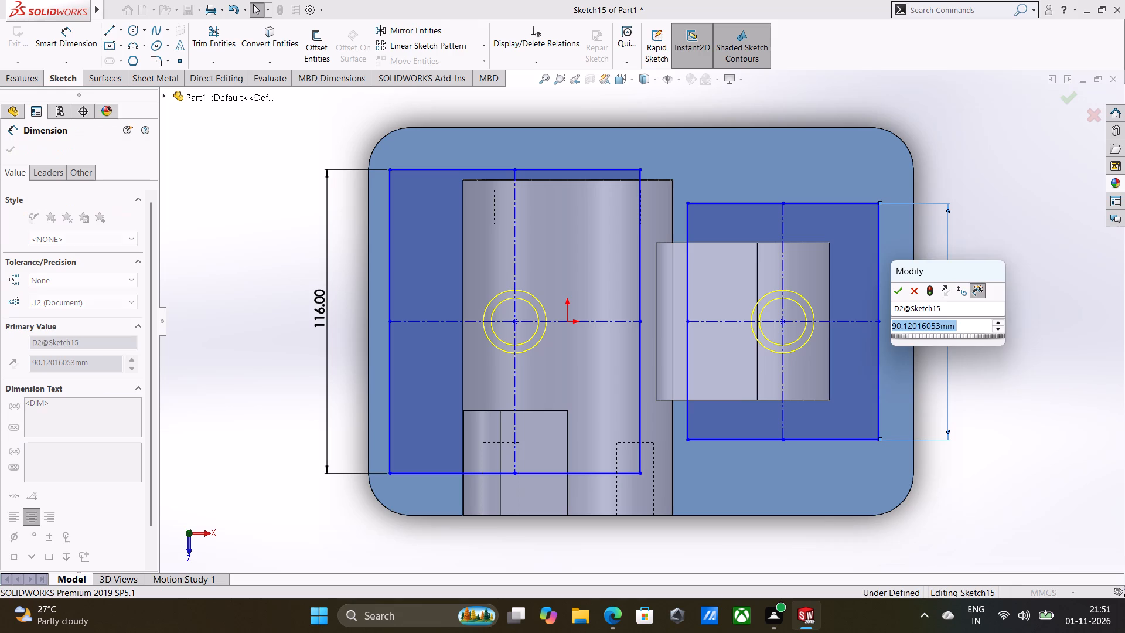
{"action": "type", "text": "96"}
{"action": "key", "text": "Return"}
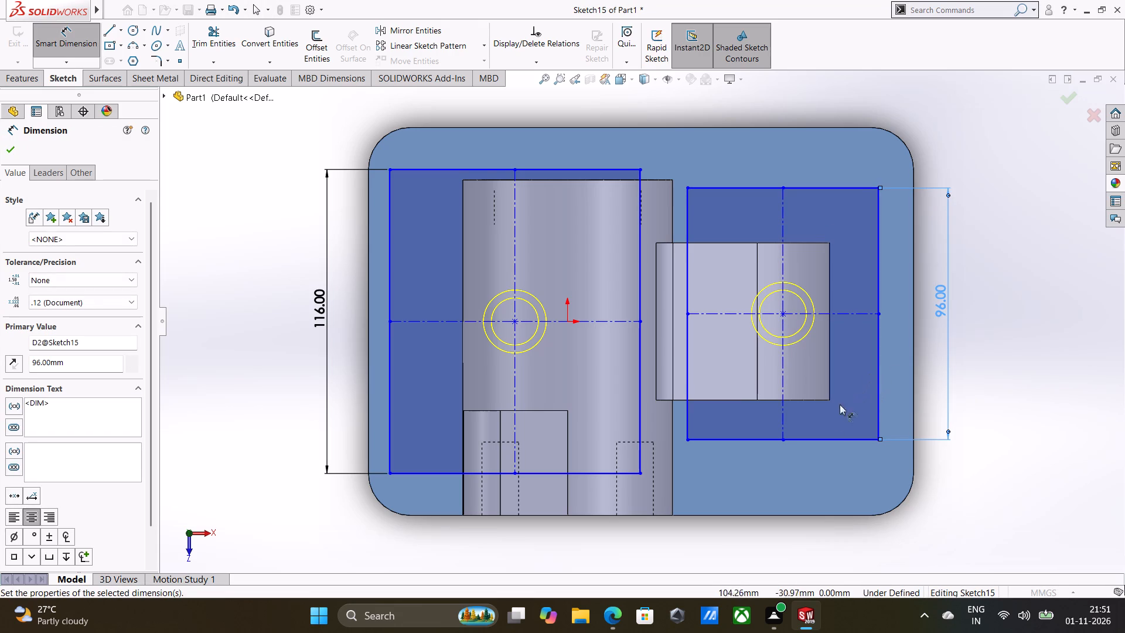
{"action": "left_click", "coordinate": [824, 440]}
{"action": "left_click", "coordinate": [793, 480]}
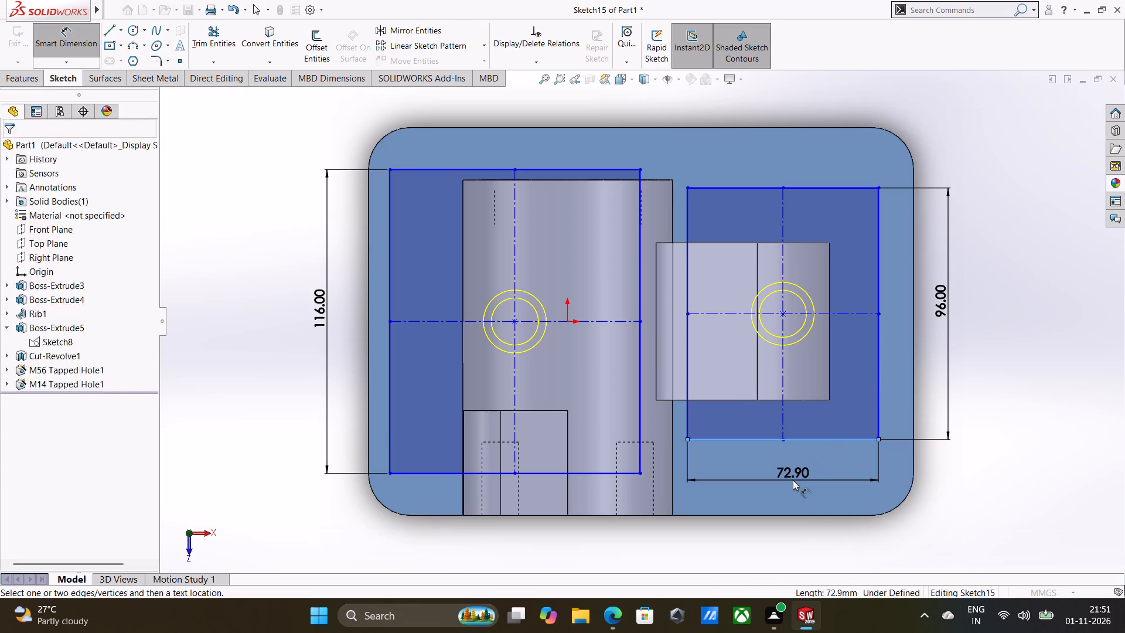
{"action": "type", "text": "56"}
{"action": "key", "text": "Return"}
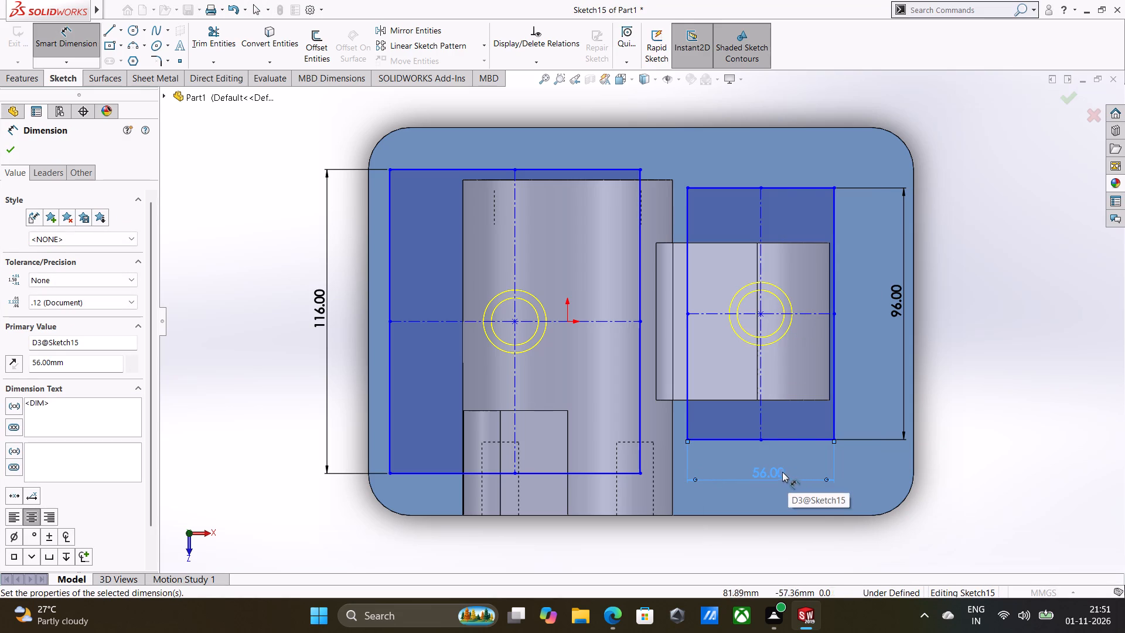
Dimension the larger rectangle's width as 120 mm and leave the dimension tool.
{"action": "left_click", "coordinate": [592, 472]}
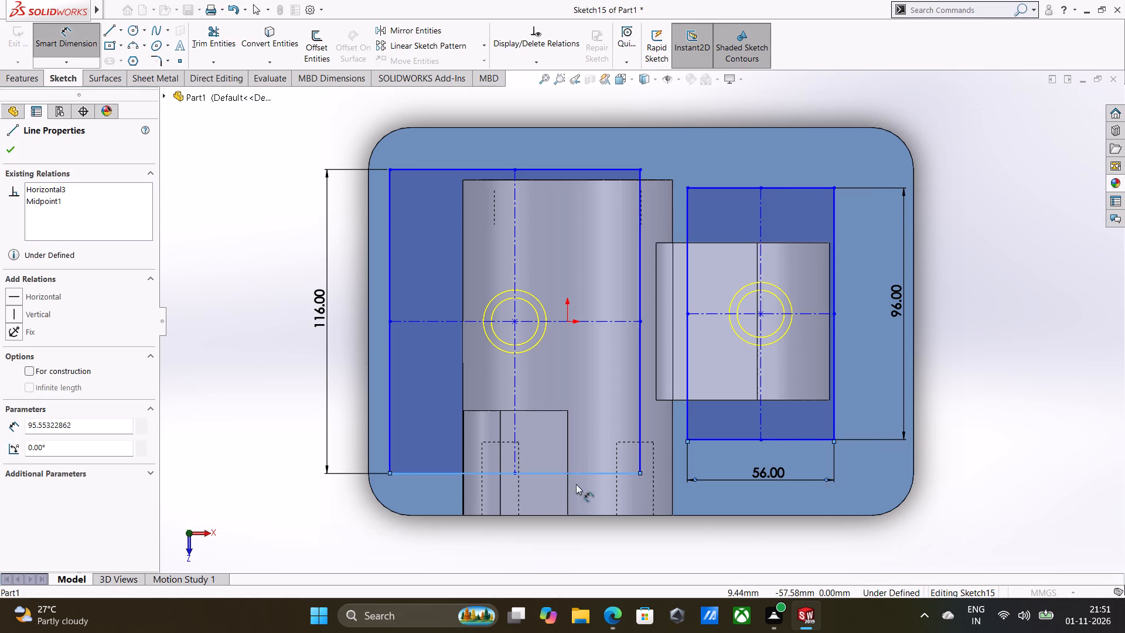
{"action": "left_click", "coordinate": [523, 540]}
{"action": "key", "text": "1"}
{"action": "key", "text": "2"}
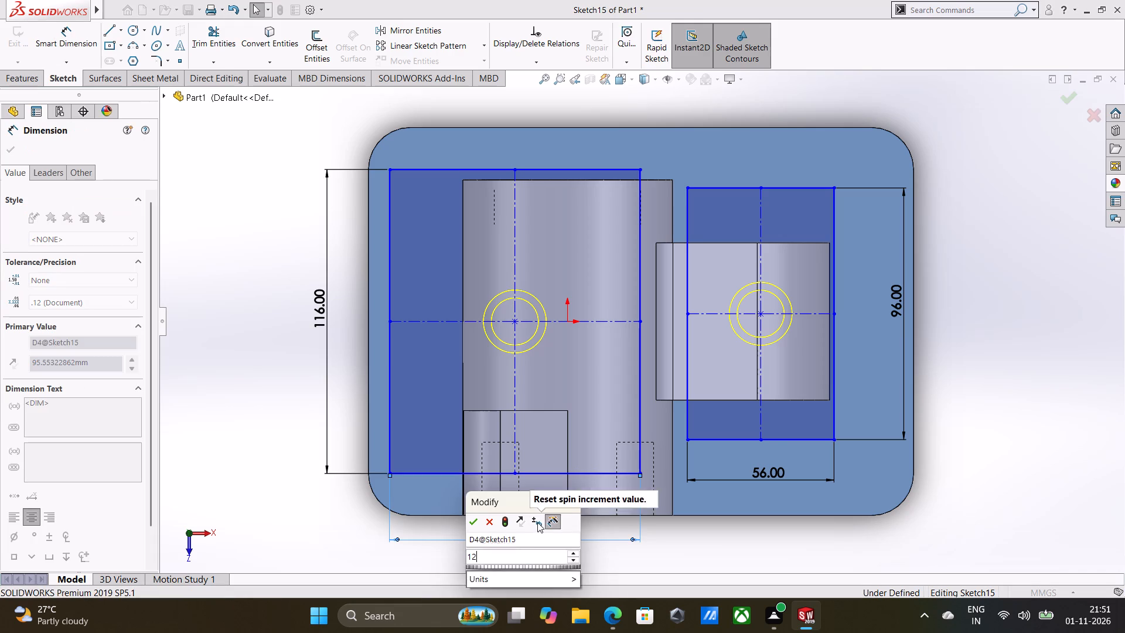
{"action": "key", "text": "0"}
{"action": "key", "text": "Return"}
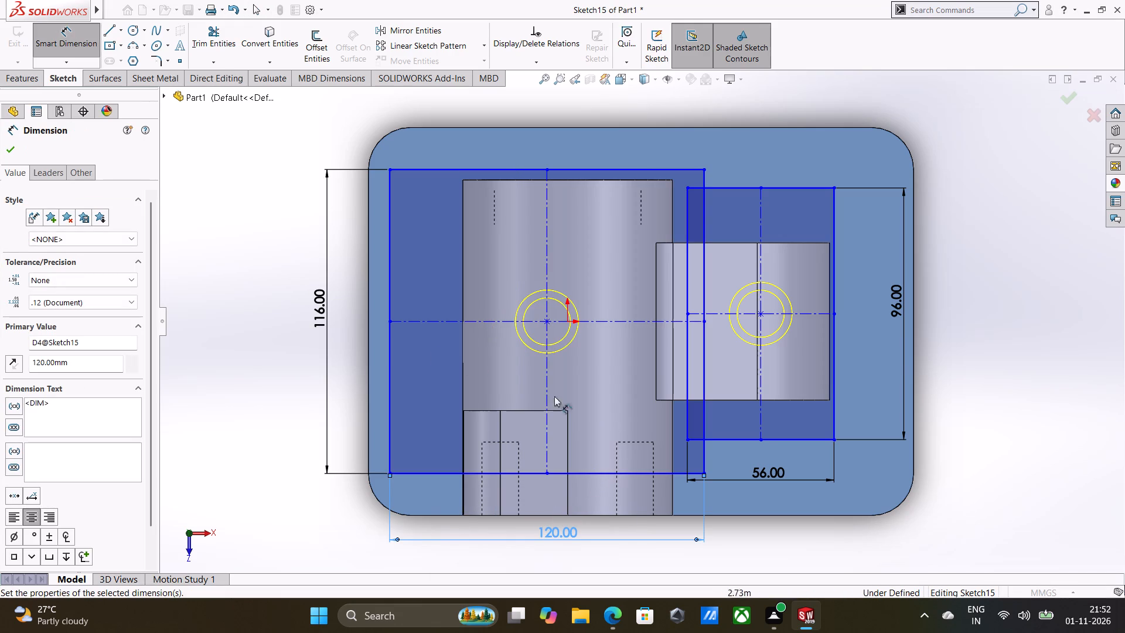
{"action": "right_click", "coordinate": [902, 353]}
{"action": "left_click", "coordinate": [942, 387]}
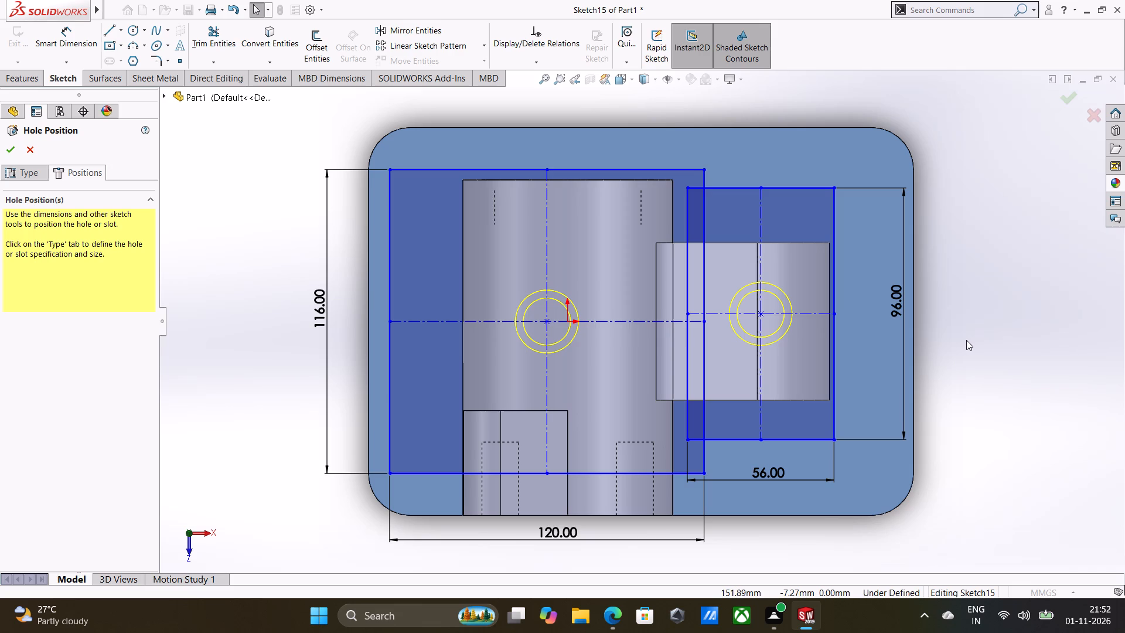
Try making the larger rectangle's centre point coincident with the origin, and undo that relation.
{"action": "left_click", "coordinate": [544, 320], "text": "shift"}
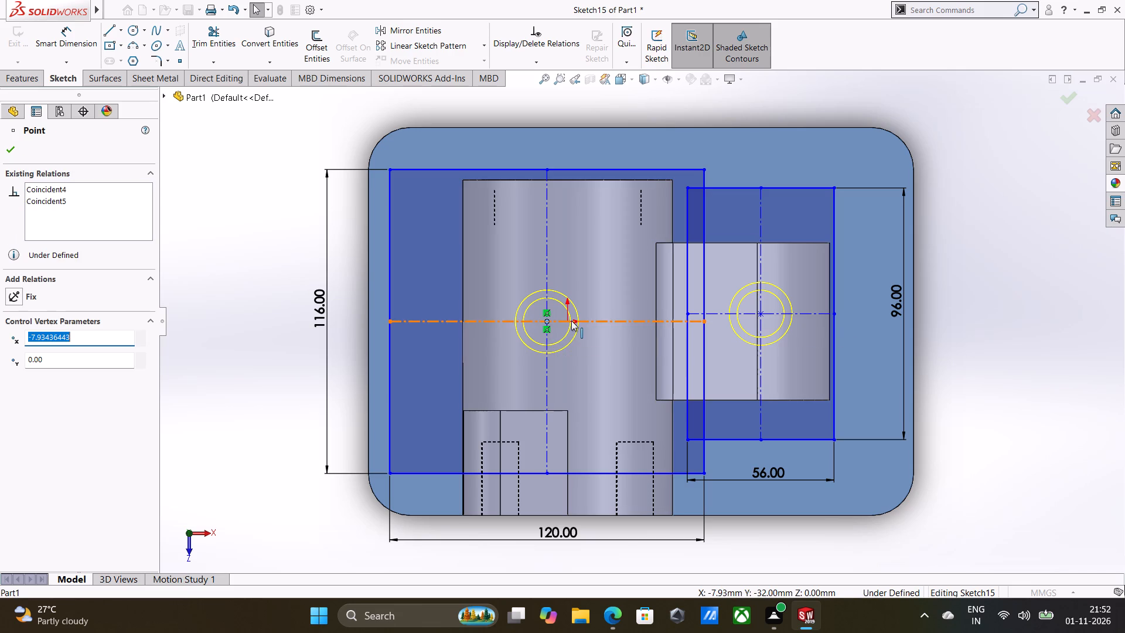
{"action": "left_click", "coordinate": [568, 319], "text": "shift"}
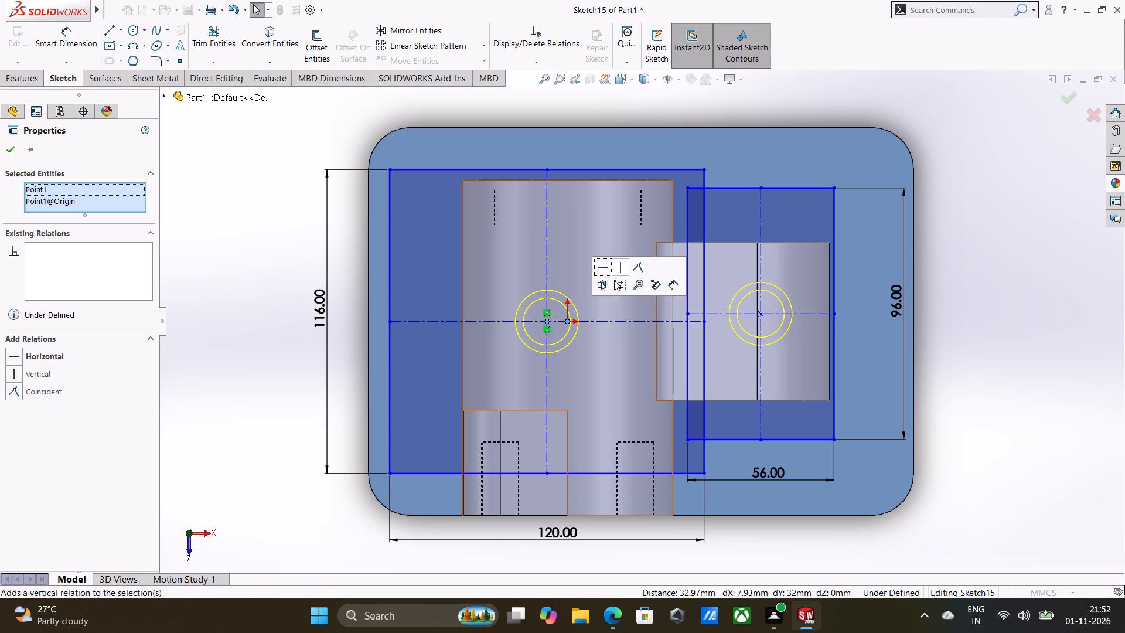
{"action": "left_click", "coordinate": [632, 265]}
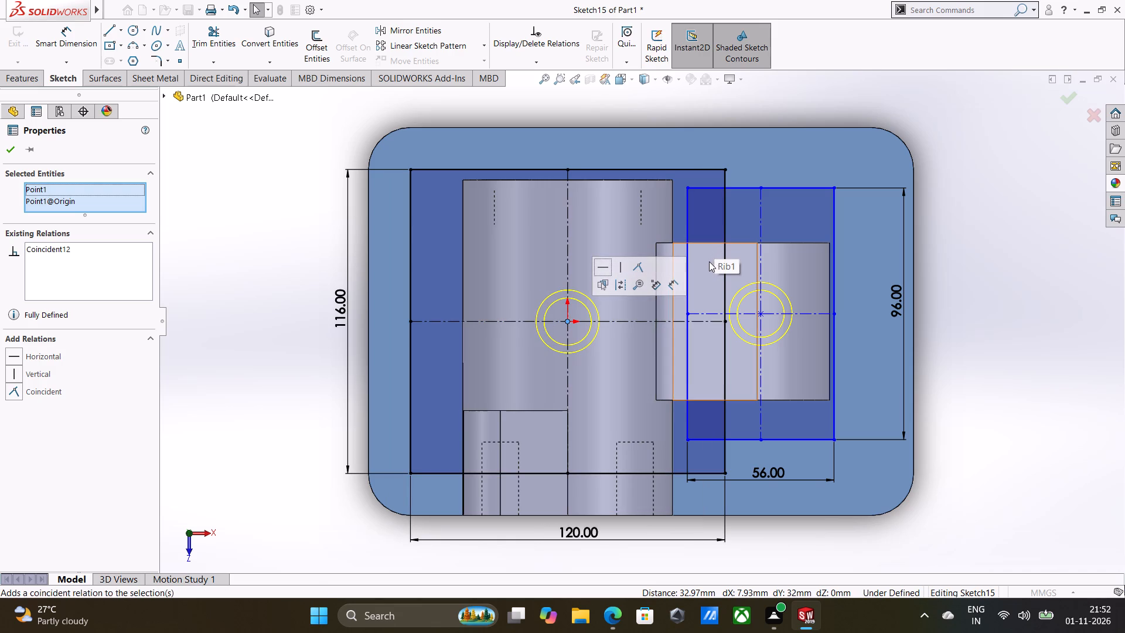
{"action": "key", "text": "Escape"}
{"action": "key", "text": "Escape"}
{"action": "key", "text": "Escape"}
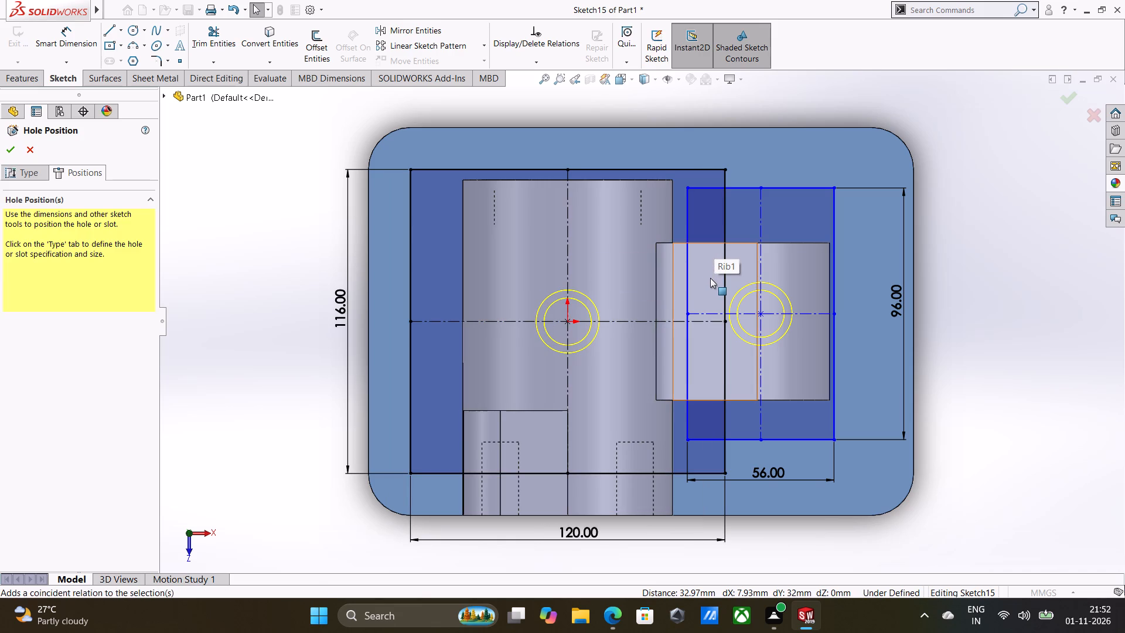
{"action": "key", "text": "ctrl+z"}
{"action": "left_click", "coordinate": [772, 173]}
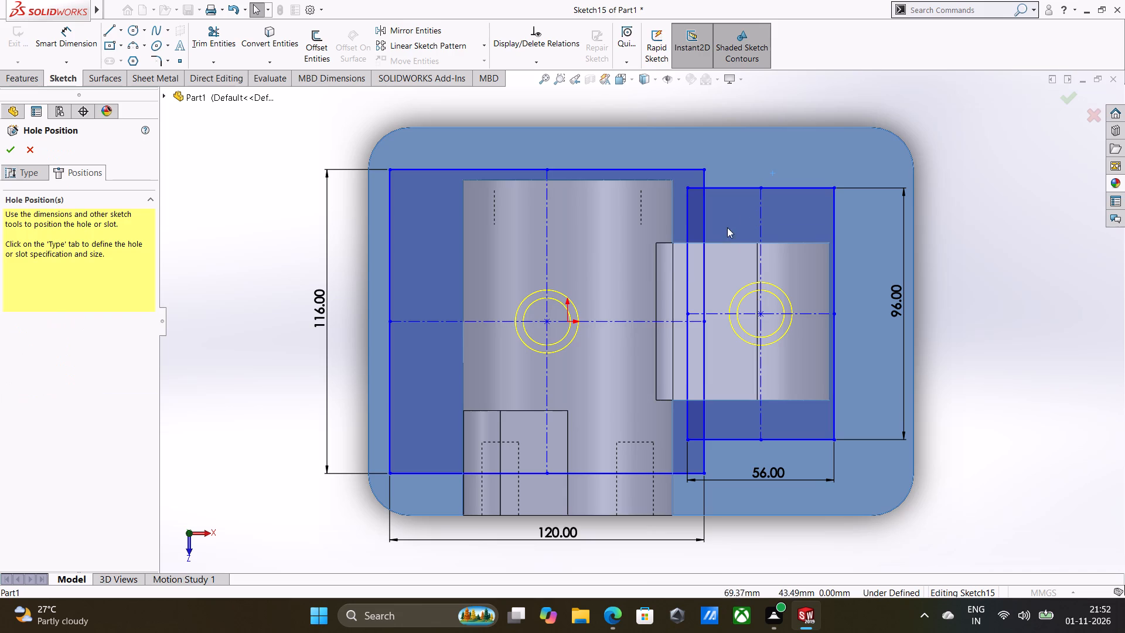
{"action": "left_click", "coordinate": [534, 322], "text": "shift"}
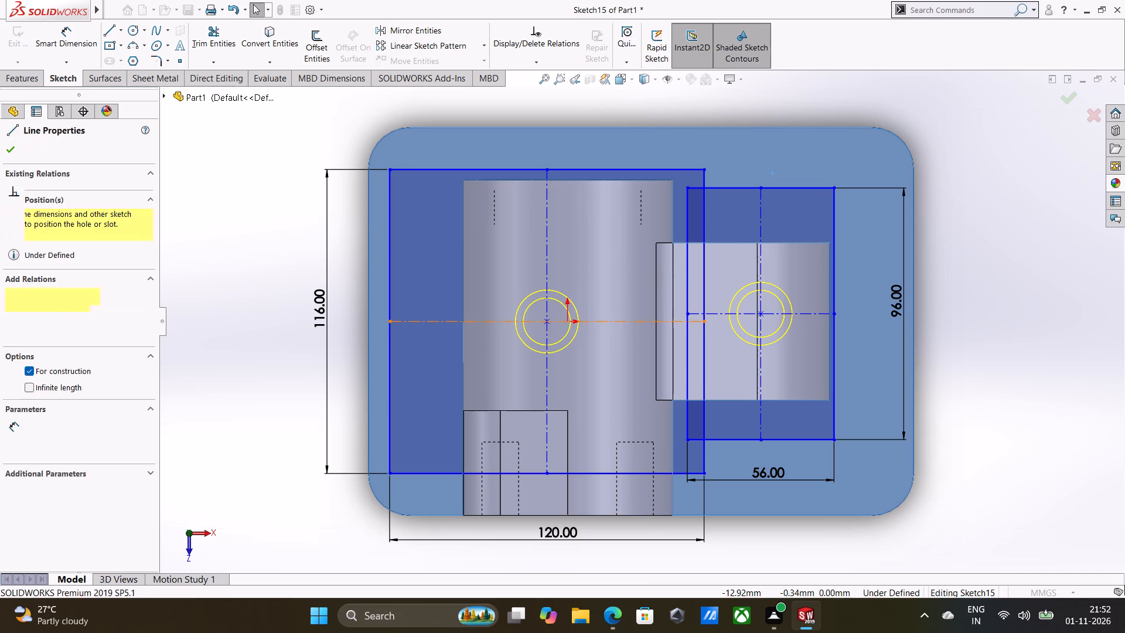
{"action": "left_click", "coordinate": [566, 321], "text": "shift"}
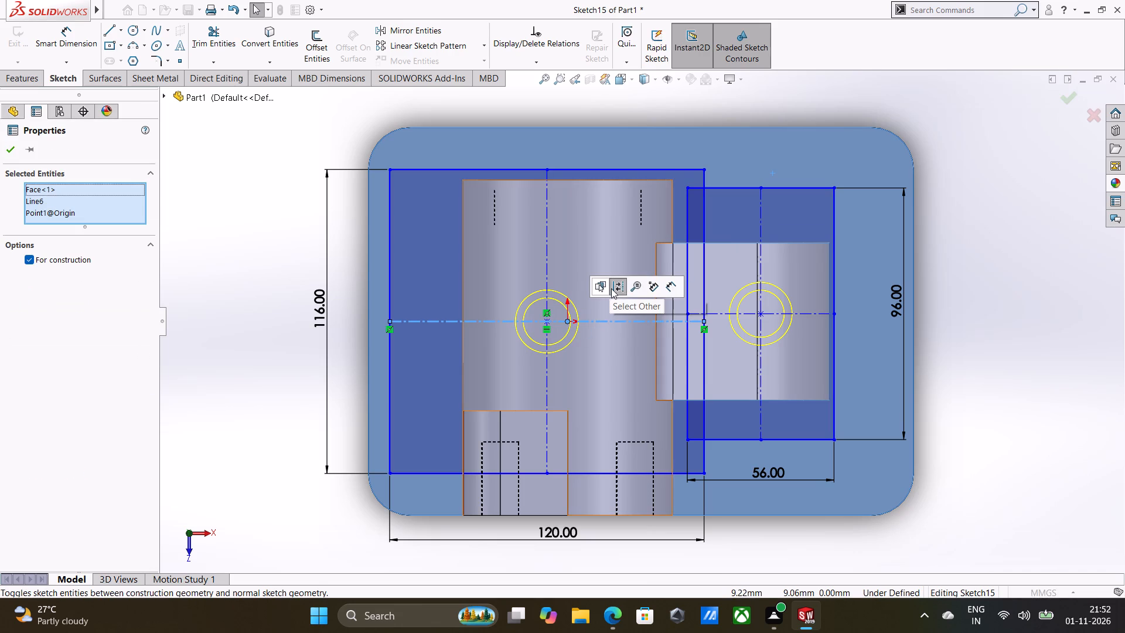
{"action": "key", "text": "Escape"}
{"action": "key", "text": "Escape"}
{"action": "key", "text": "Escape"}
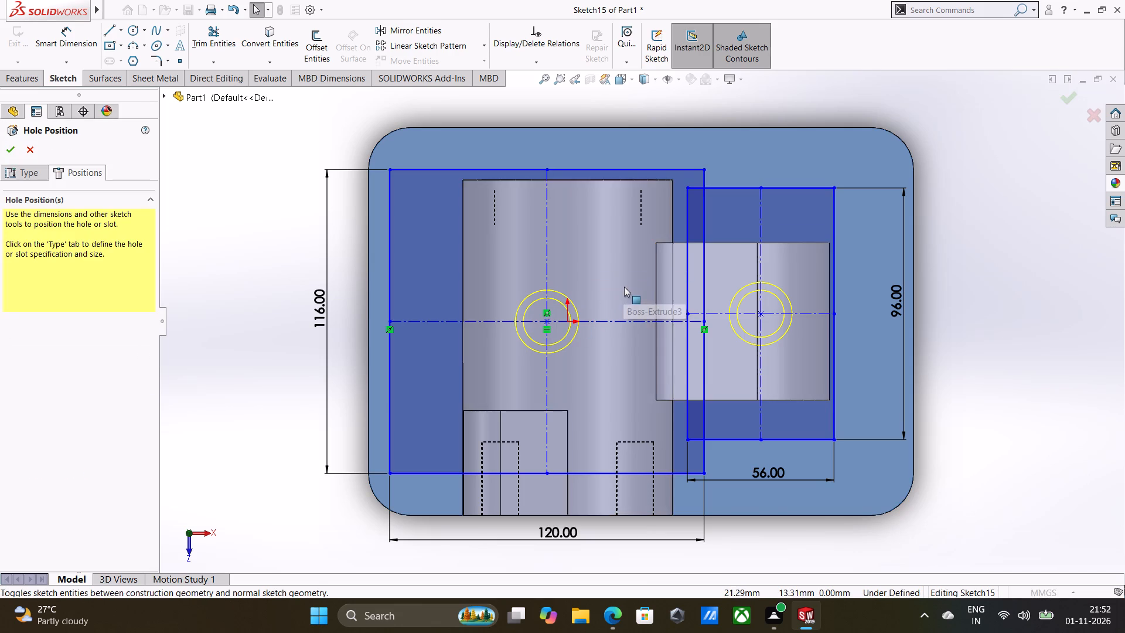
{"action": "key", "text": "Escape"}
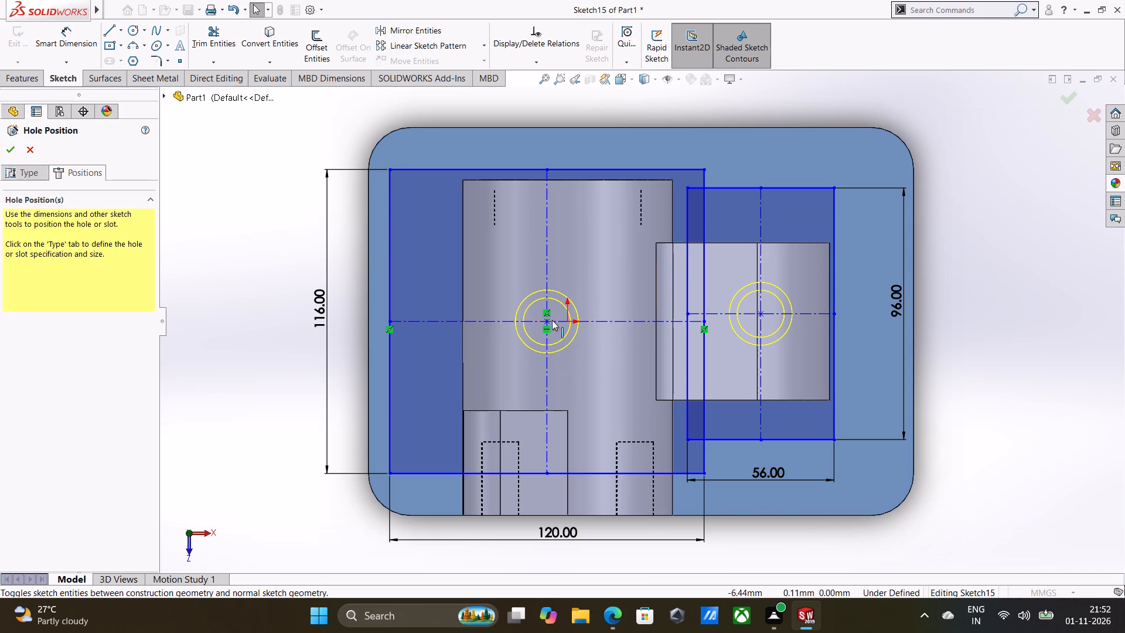
Make the larger rectangle's centre point coincident with the origin.
{"action": "left_click", "coordinate": [547, 324], "text": "shift"}
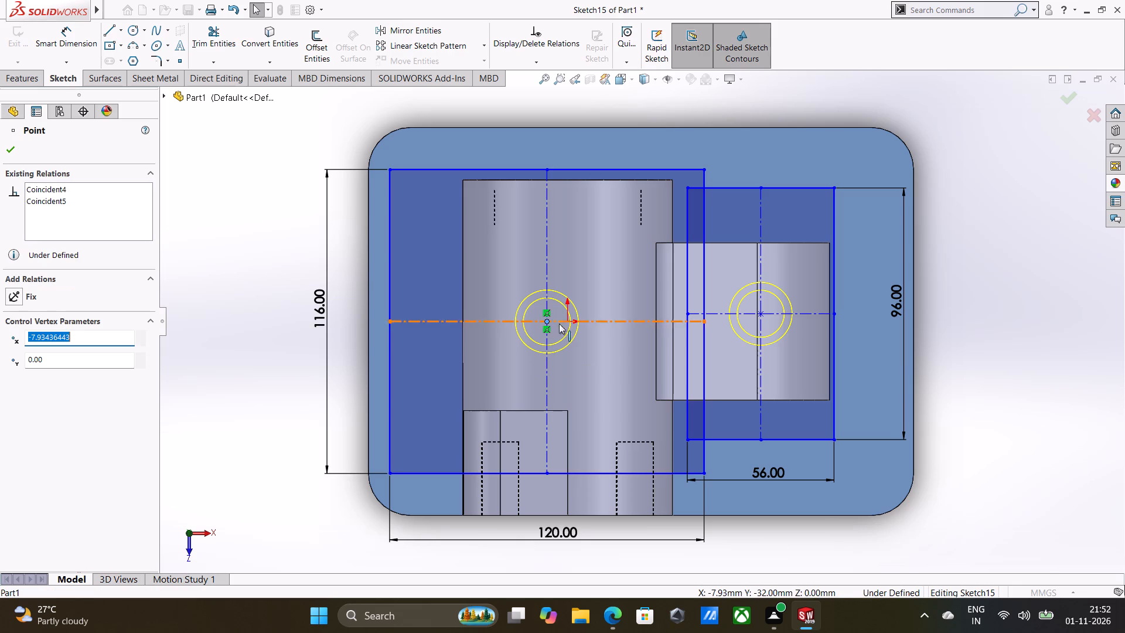
{"action": "left_click", "coordinate": [571, 324], "text": "shift"}
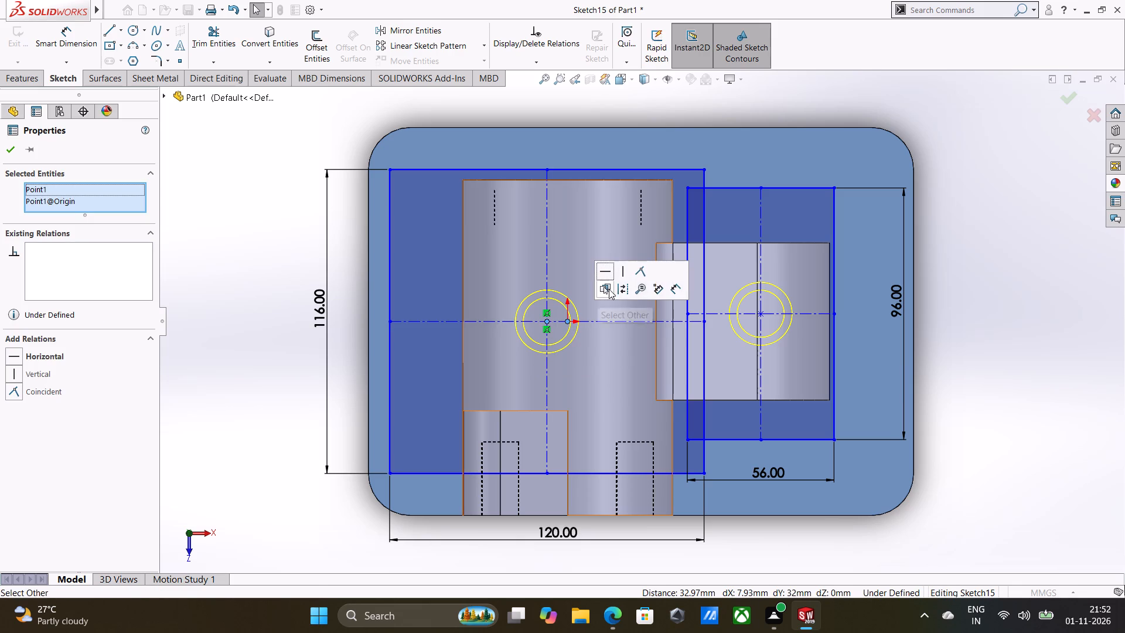
{"action": "left_click", "coordinate": [644, 273]}
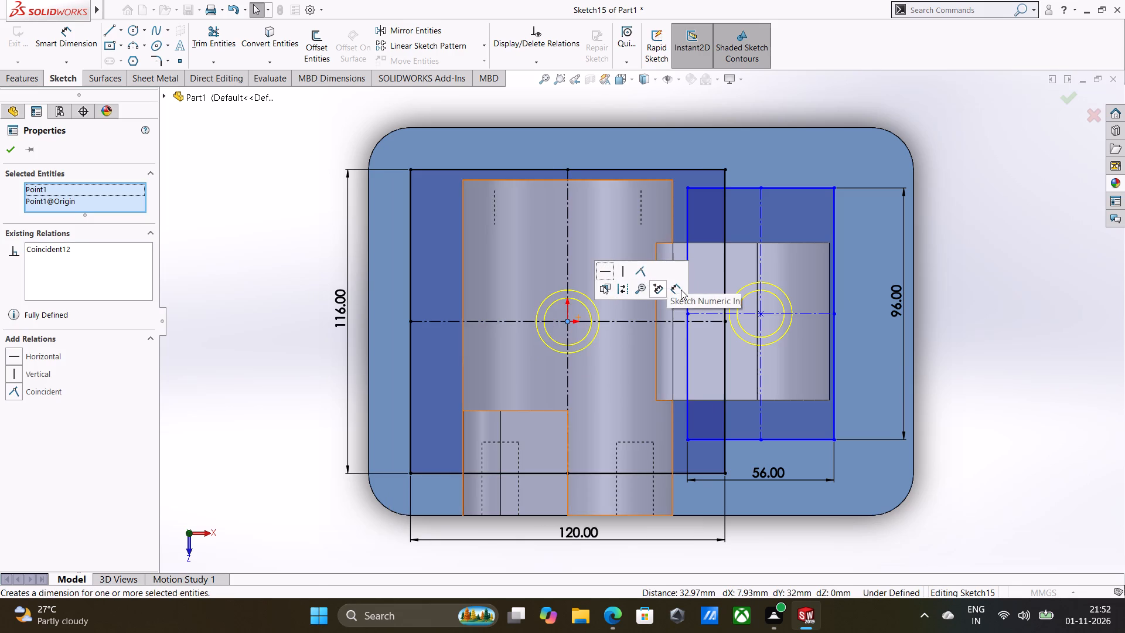
{"action": "left_click", "coordinate": [969, 115]}
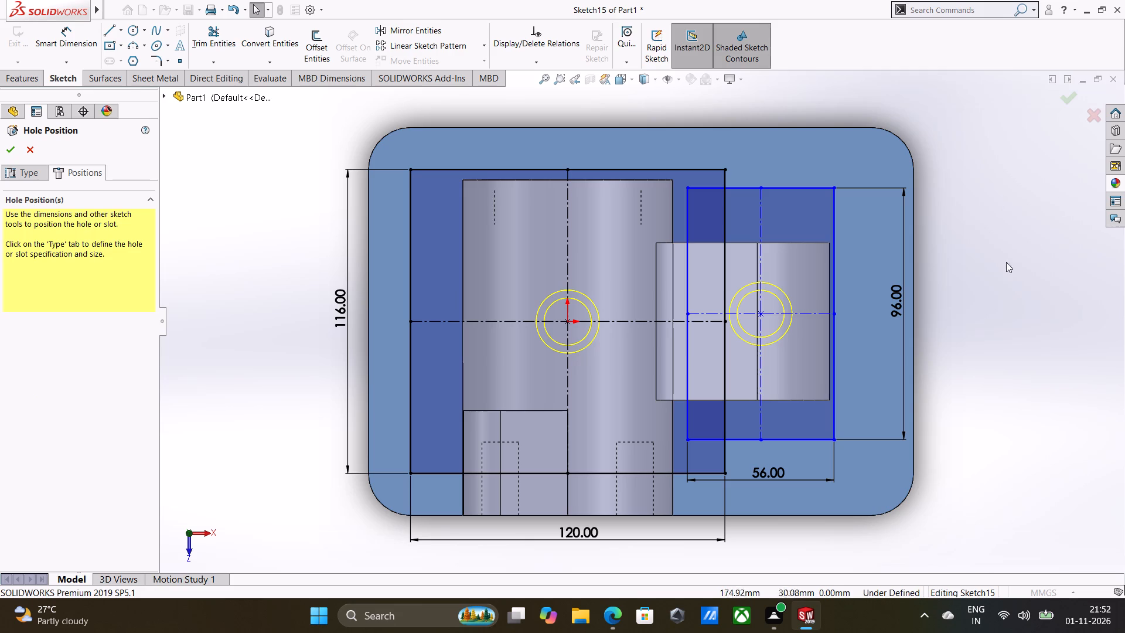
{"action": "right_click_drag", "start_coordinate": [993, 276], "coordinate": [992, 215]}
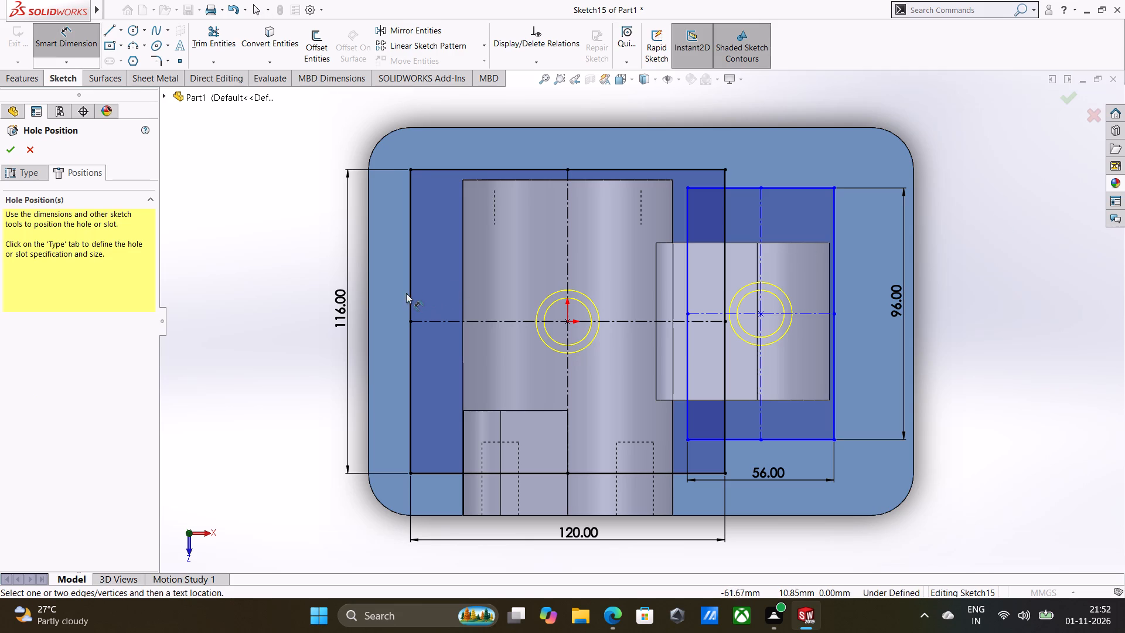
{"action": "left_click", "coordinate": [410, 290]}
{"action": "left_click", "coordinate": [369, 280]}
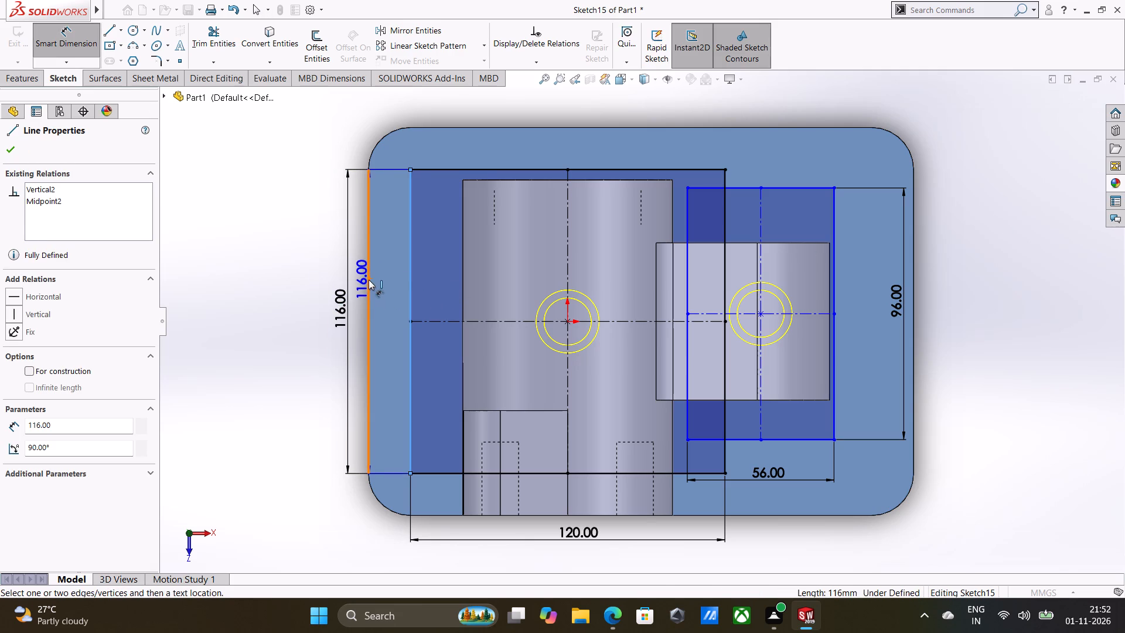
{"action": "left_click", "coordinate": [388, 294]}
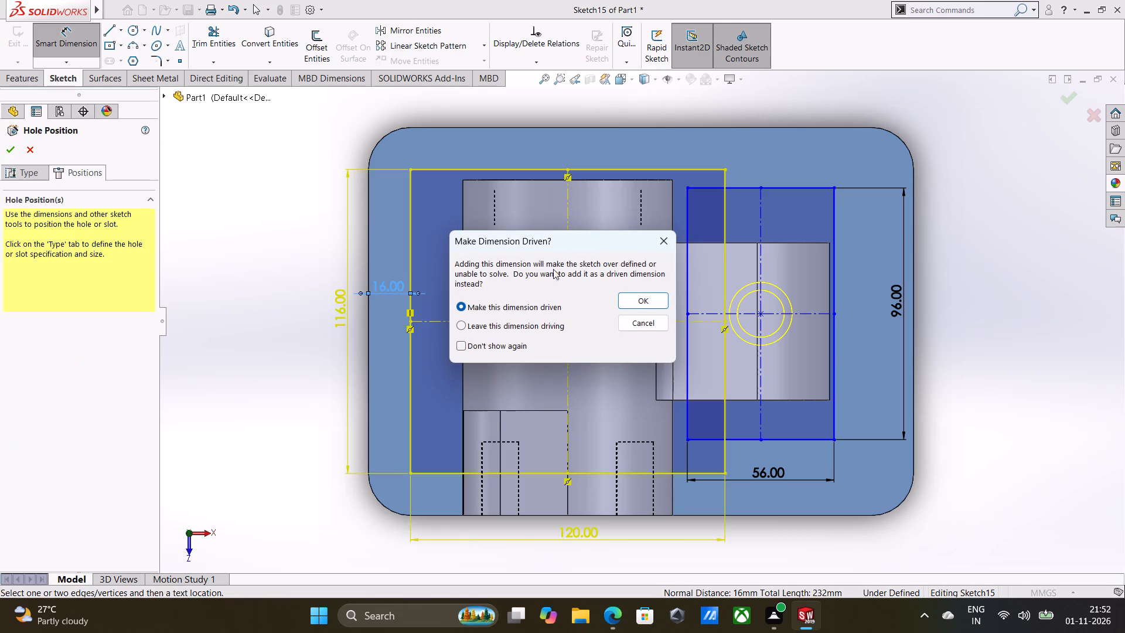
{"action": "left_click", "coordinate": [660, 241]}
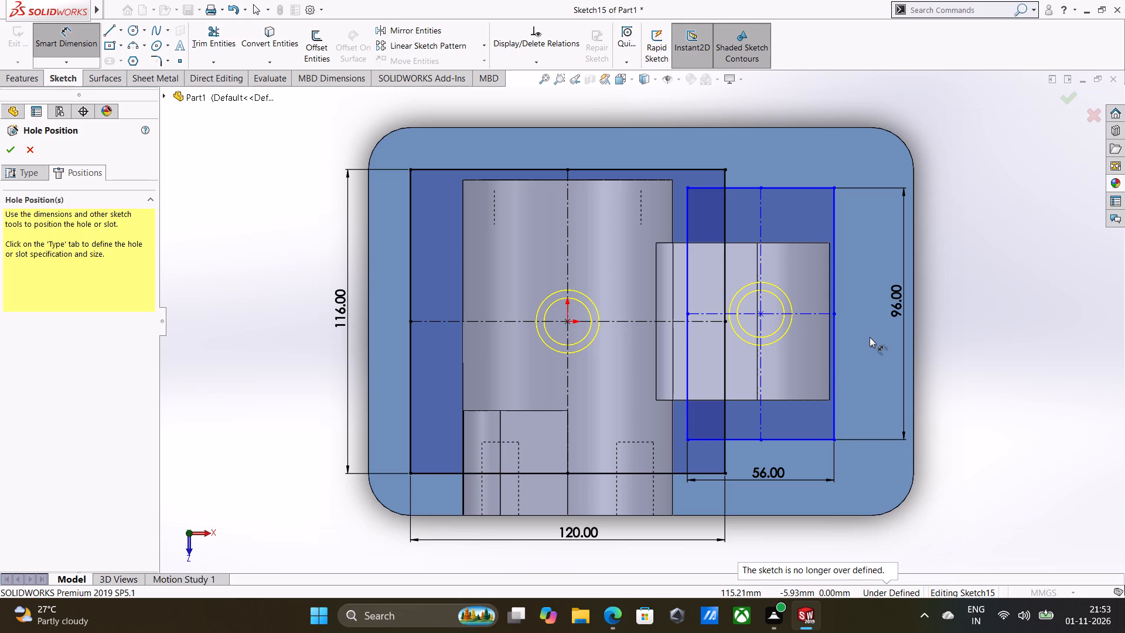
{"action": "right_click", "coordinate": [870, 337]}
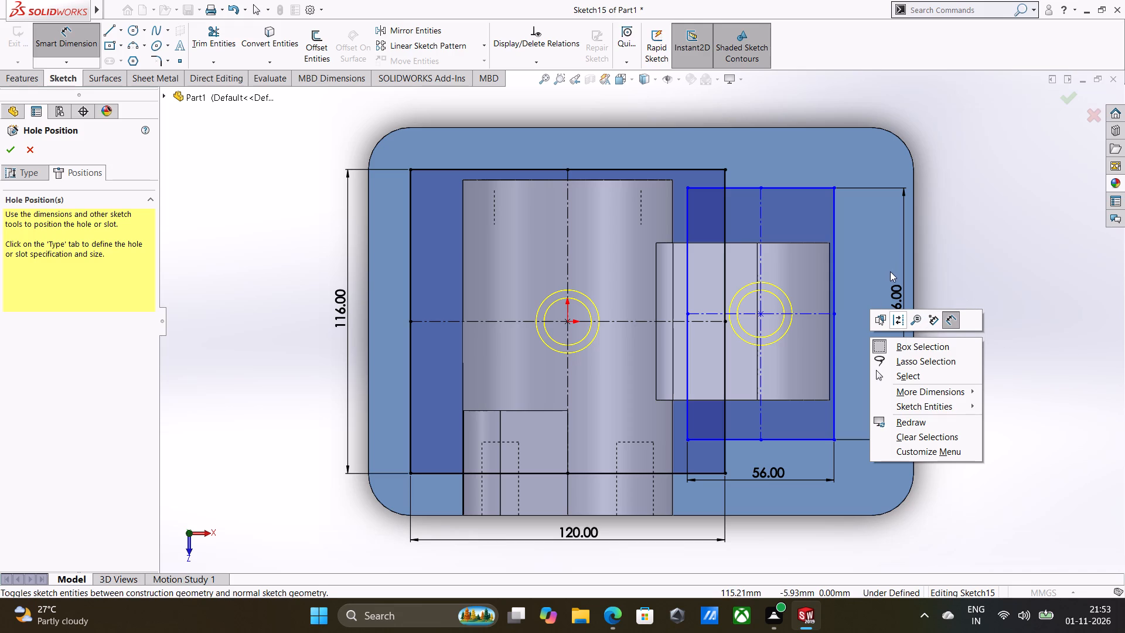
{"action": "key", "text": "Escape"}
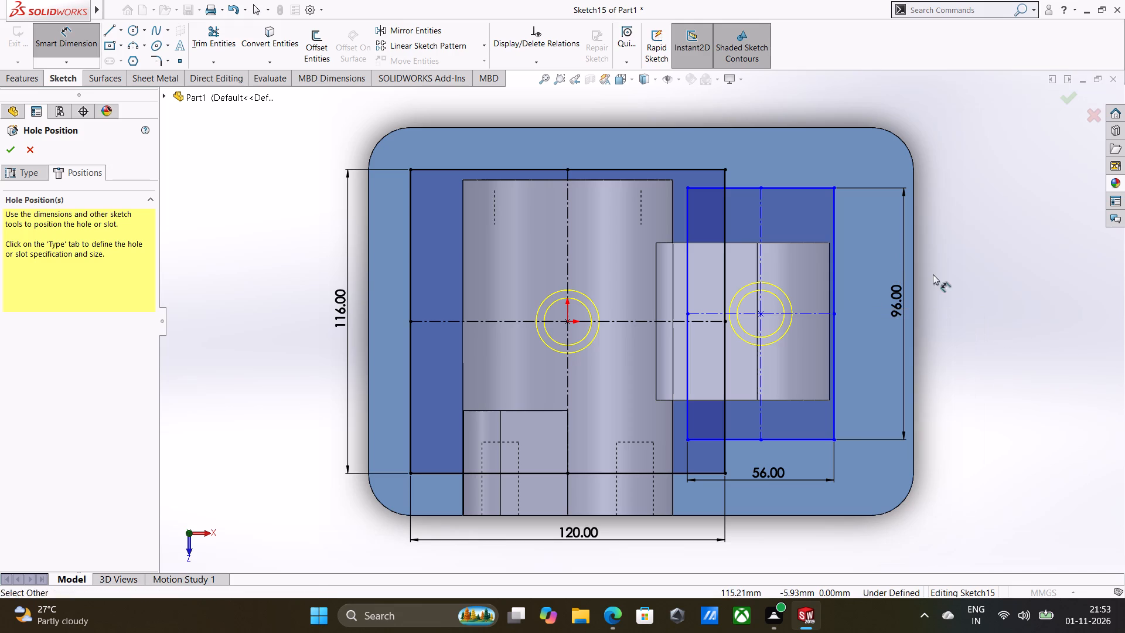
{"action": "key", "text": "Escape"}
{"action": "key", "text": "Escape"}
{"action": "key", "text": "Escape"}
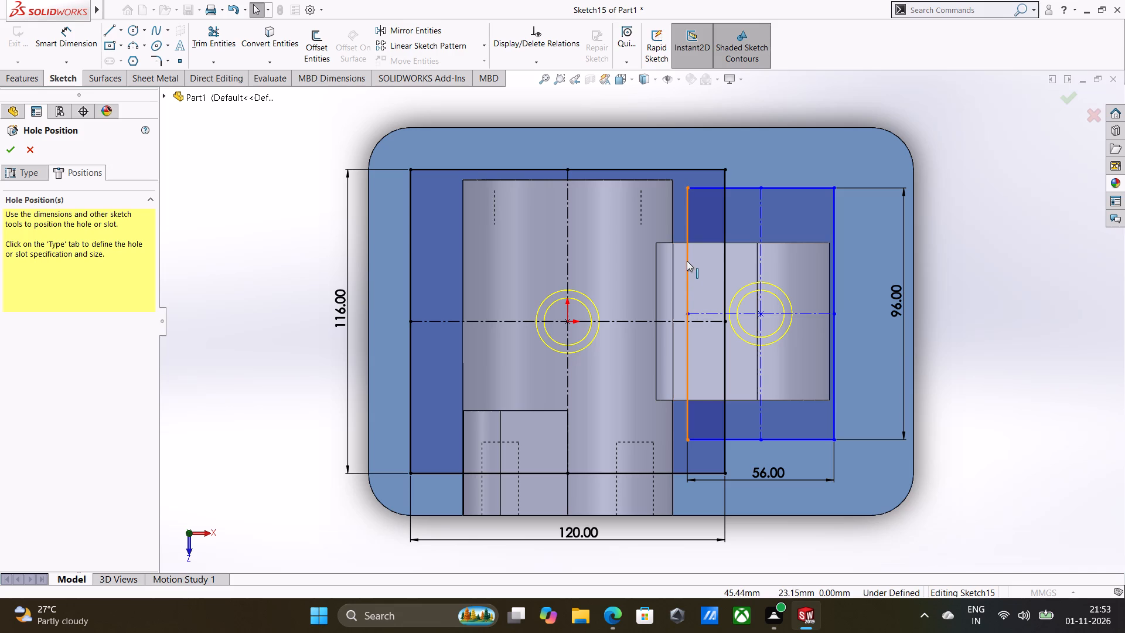
Make the smaller rectangle's side nearest the origin collinear with the larger rectangle's adjacent vertical side.
{"action": "left_click", "coordinate": [687, 260], "text": "shift"}
{"action": "left_click", "coordinate": [724, 223], "text": "shift"}
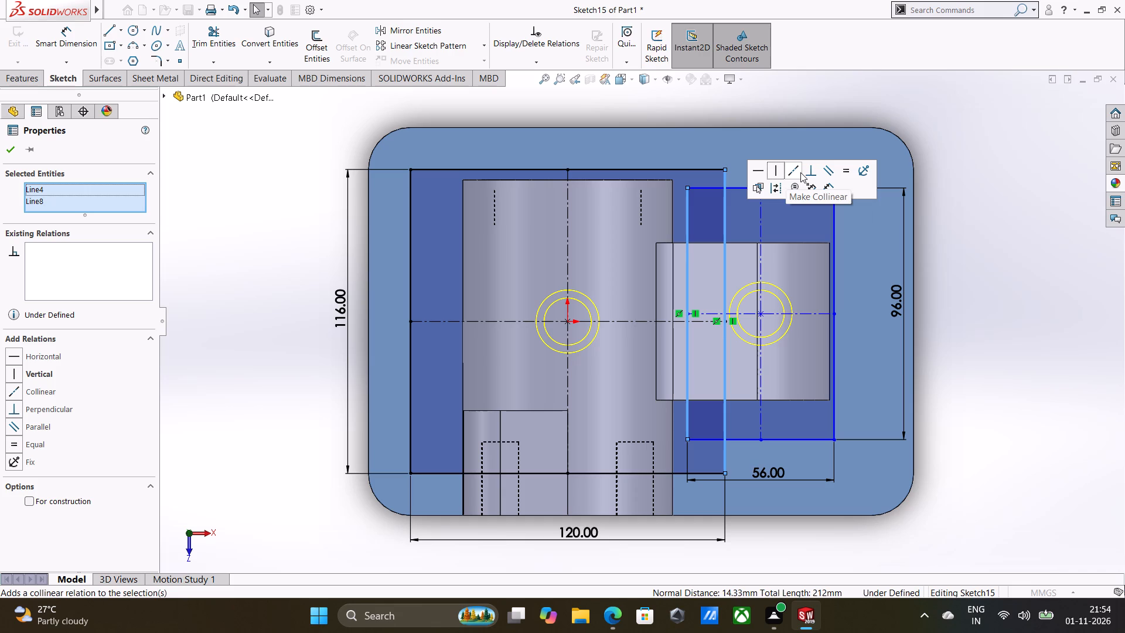
{"action": "left_click", "coordinate": [801, 172]}
{"action": "left_click", "coordinate": [947, 127]}
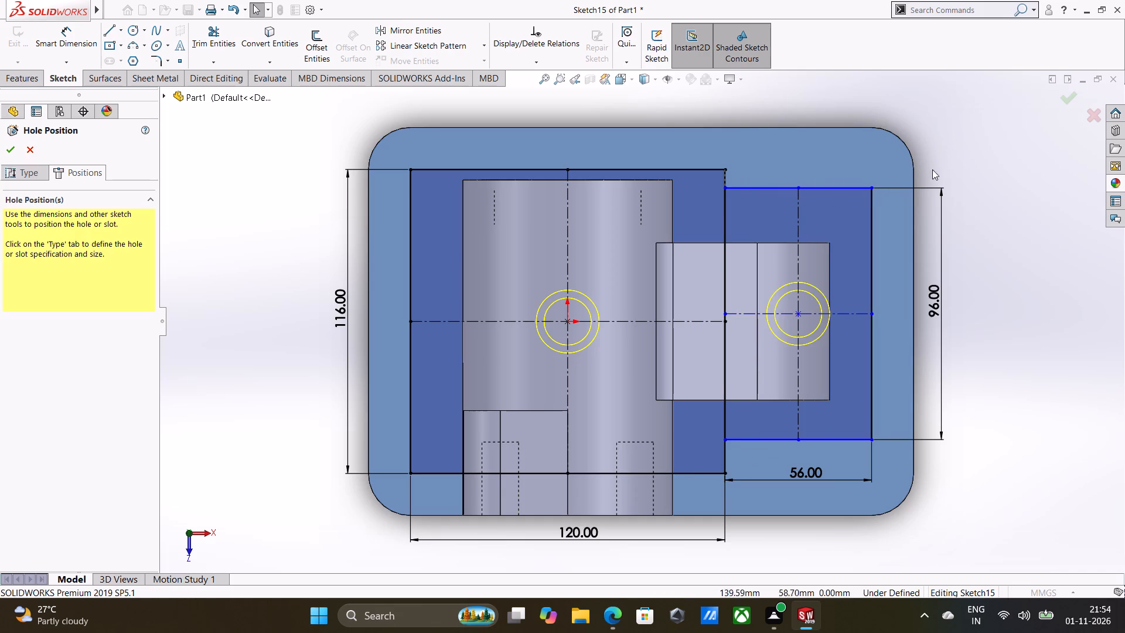
Make the smaller rectangle's centre point coincident with the larger rectangle's horizontal centreline.
{"action": "left_click", "coordinate": [797, 312], "text": "shift"}
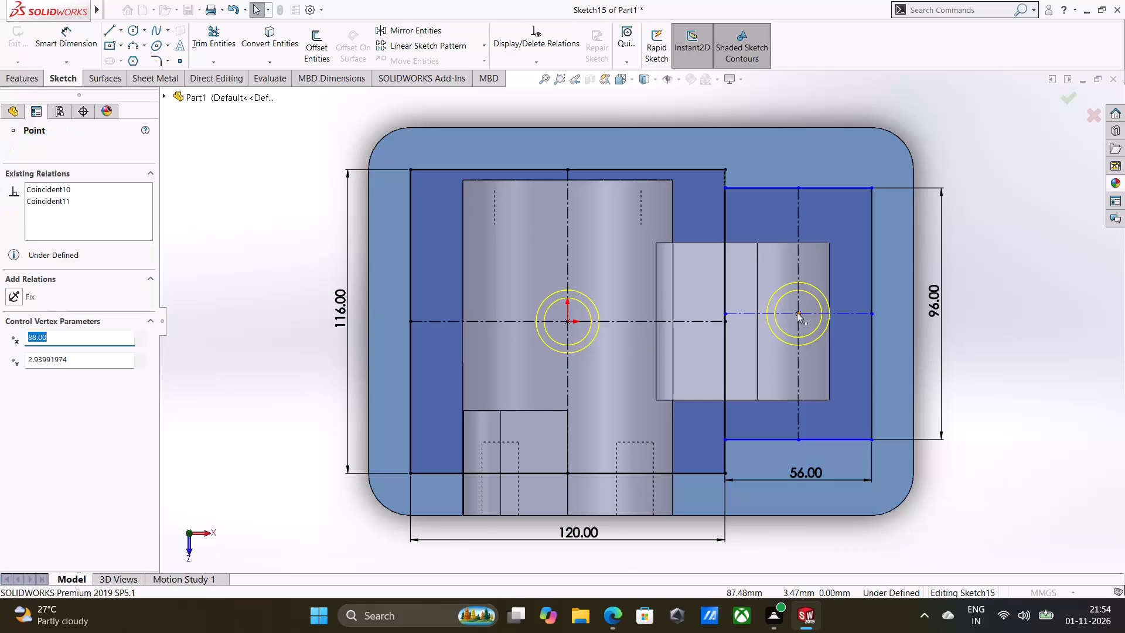
{"action": "left_click", "coordinate": [626, 322], "text": "shift"}
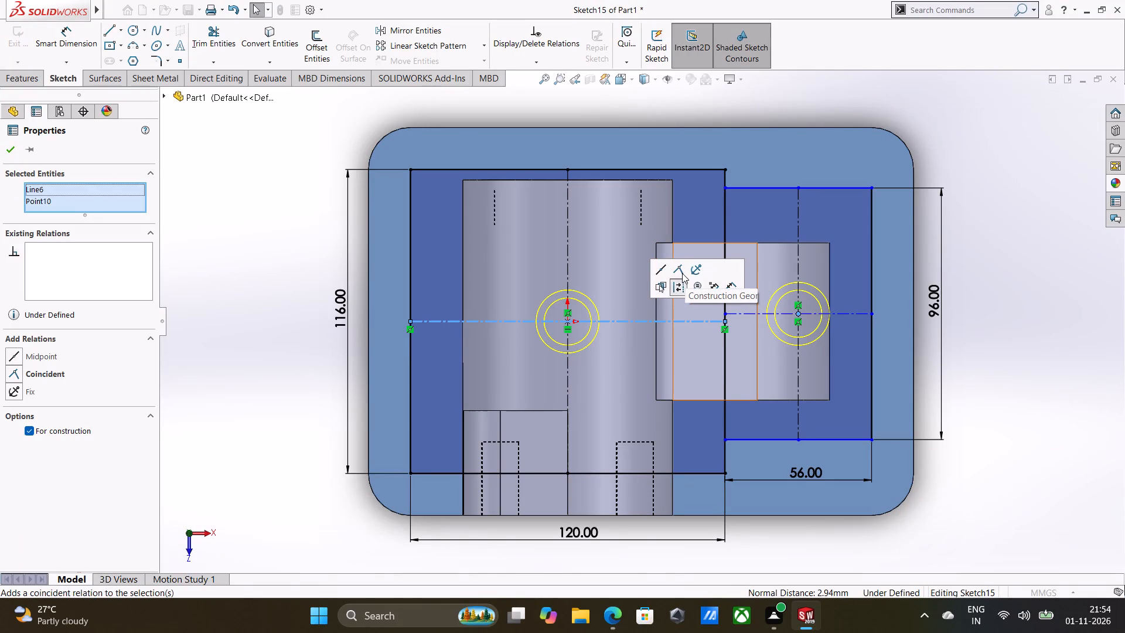
{"action": "left_click", "coordinate": [676, 271]}
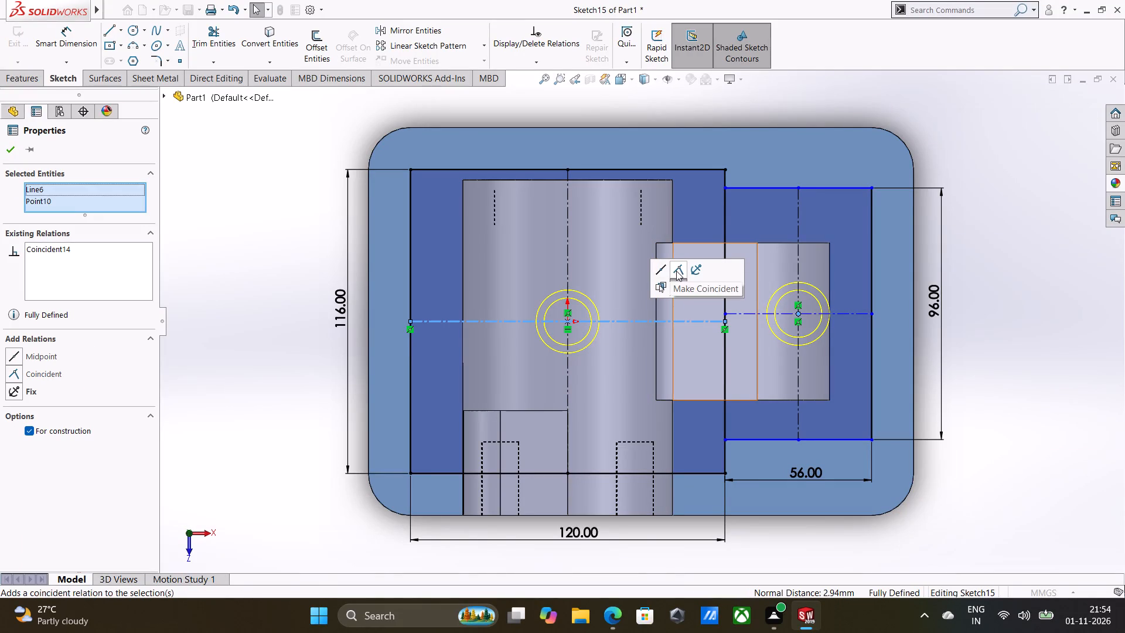
{"action": "left_click", "coordinate": [933, 145]}
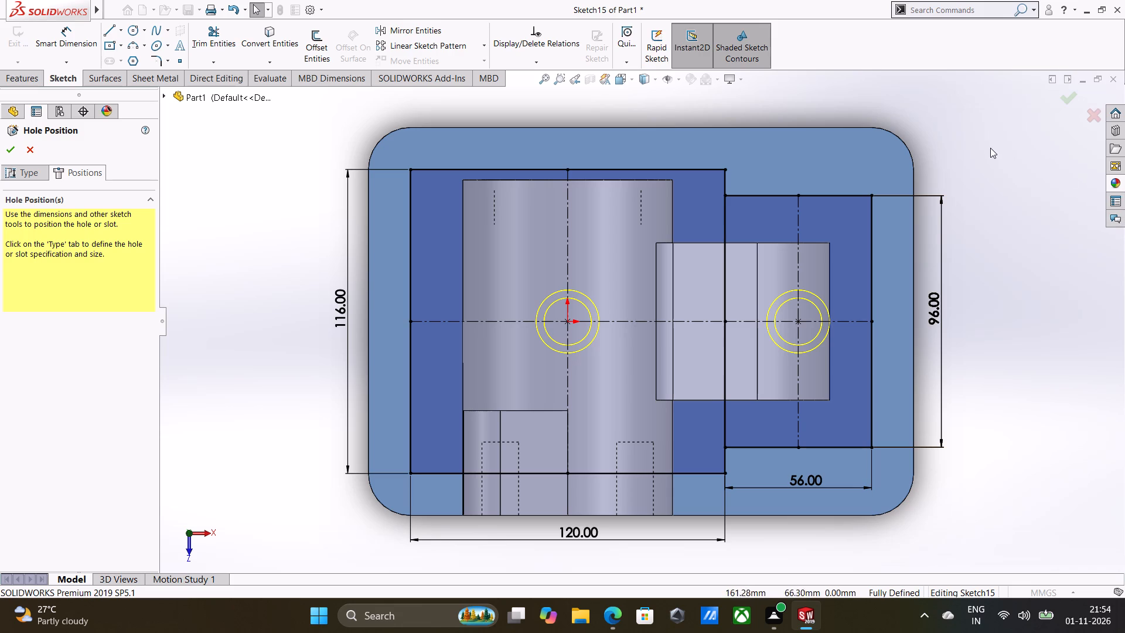
Convert all lines of both layout rectangles to construction geometry.
{"action": "left_click_drag", "start_coordinate": [989, 148], "coordinate": [319, 494]}
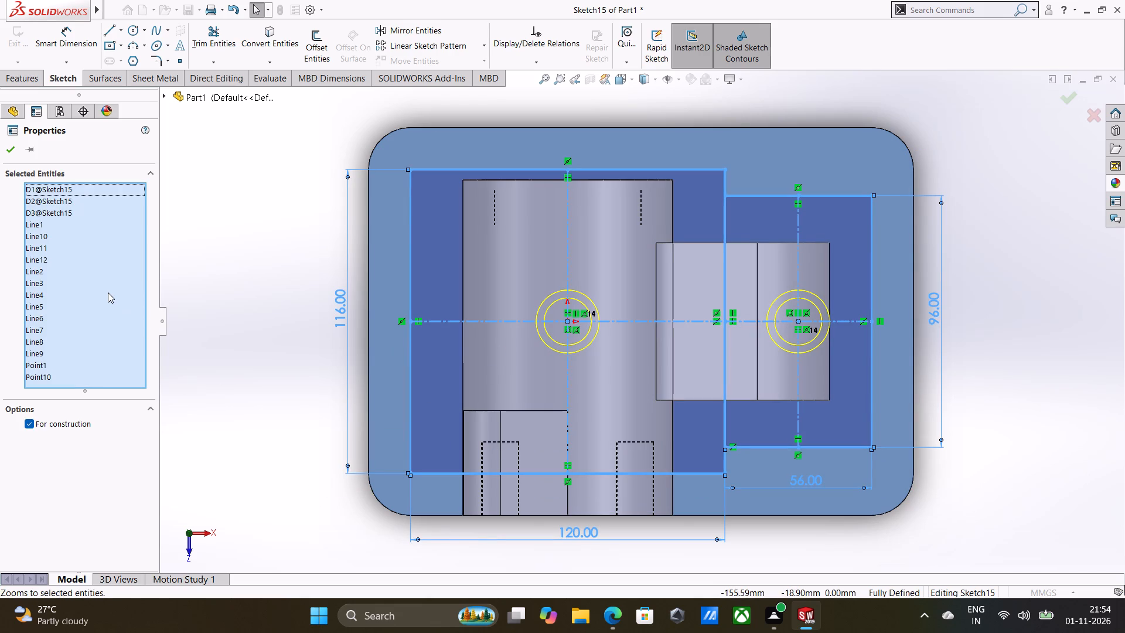
{"action": "left_click", "coordinate": [40, 423]}
{"action": "left_click", "coordinate": [30, 421]}
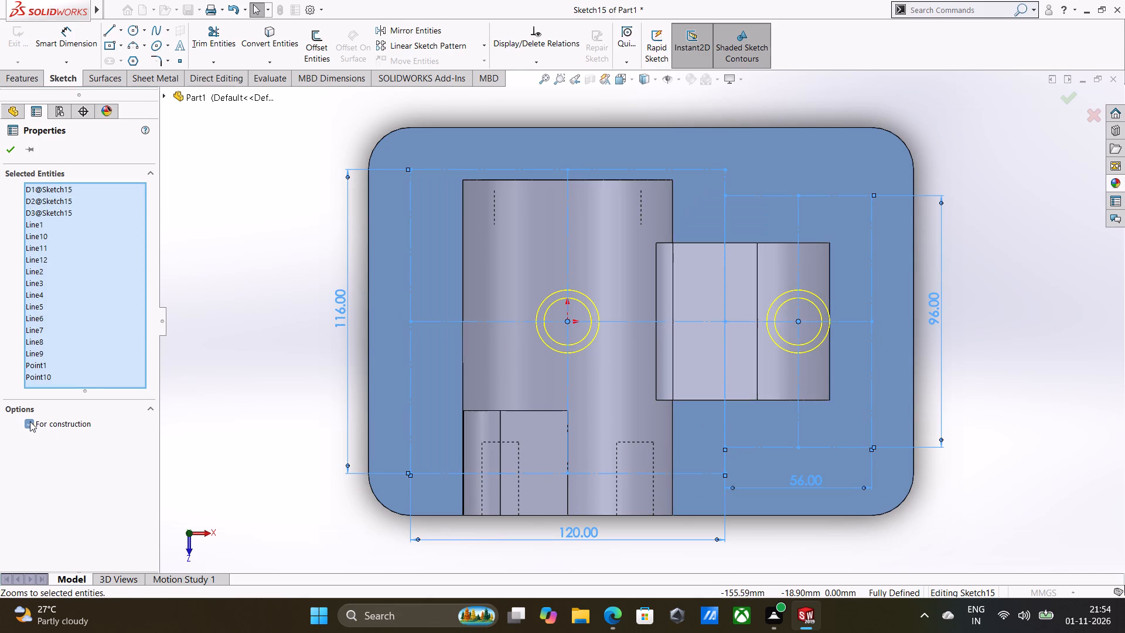
{"action": "left_click", "coordinate": [7, 149]}
{"action": "left_click", "coordinate": [260, 225]}
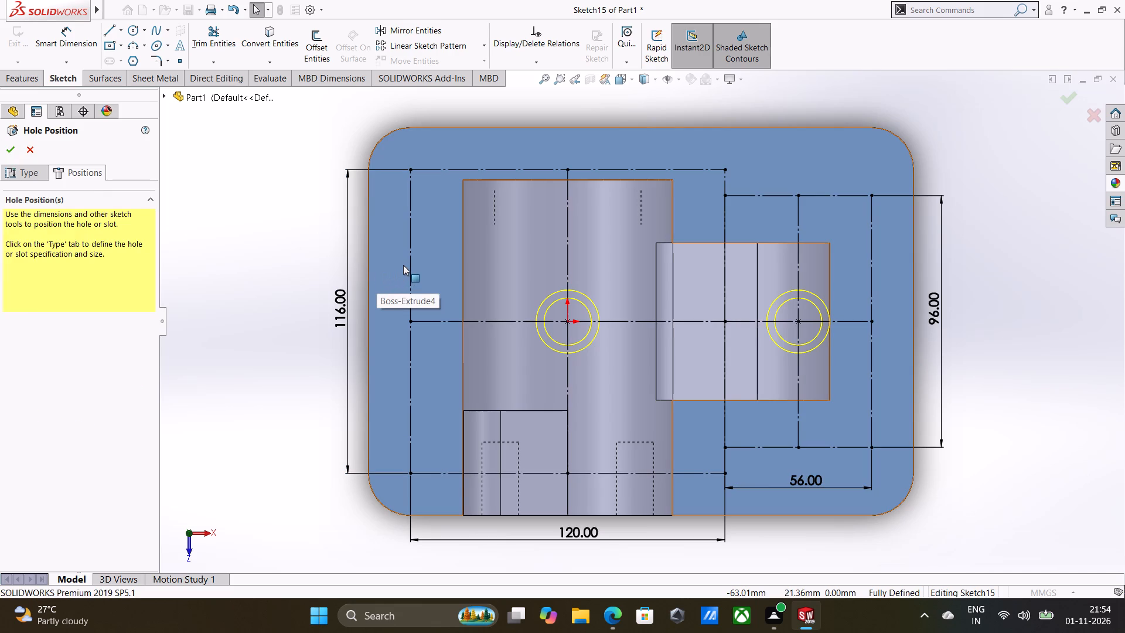
Place hole points at the larger rectangle's four corners and the smaller rectangle's two outer corners.
{"action": "left_click", "coordinate": [181, 64]}
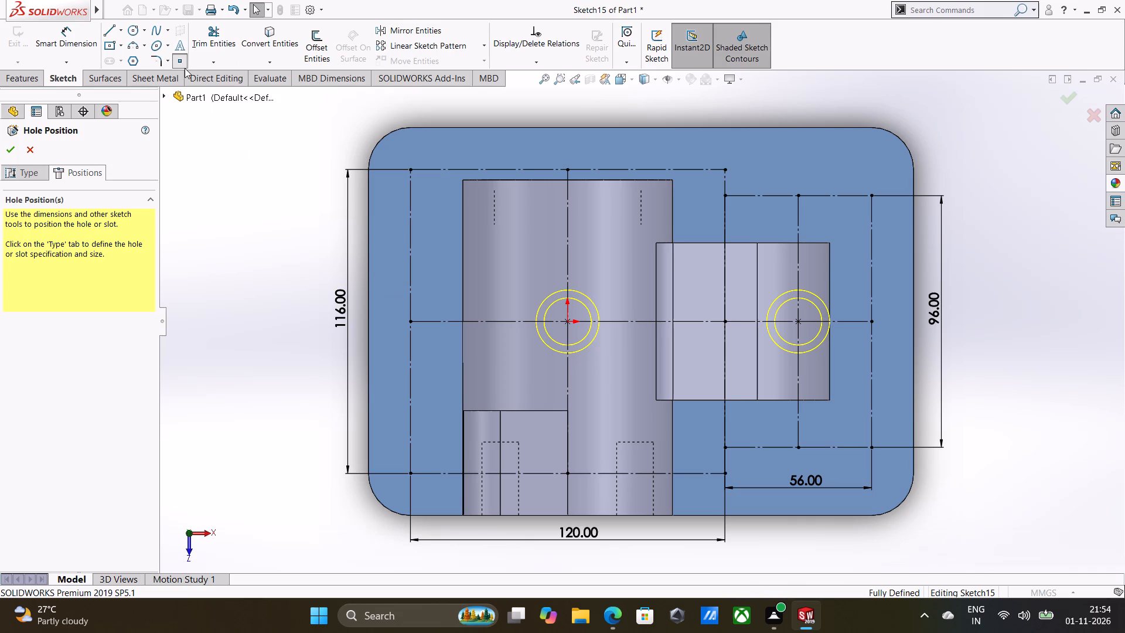
{"action": "left_click", "coordinate": [410, 169]}
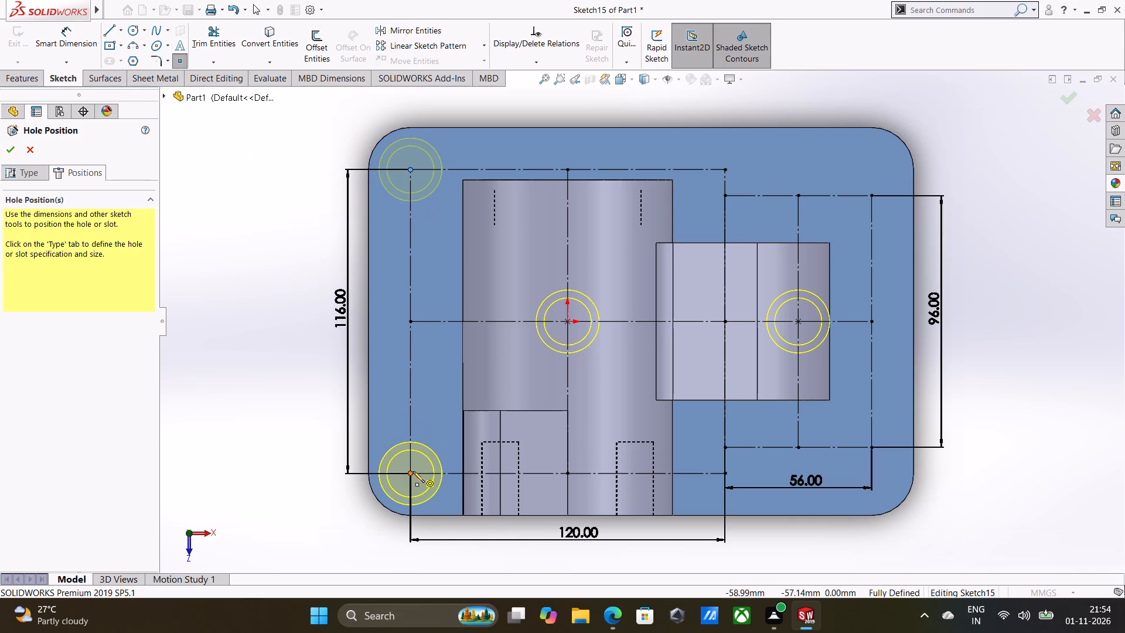
{"action": "left_click", "coordinate": [413, 471]}
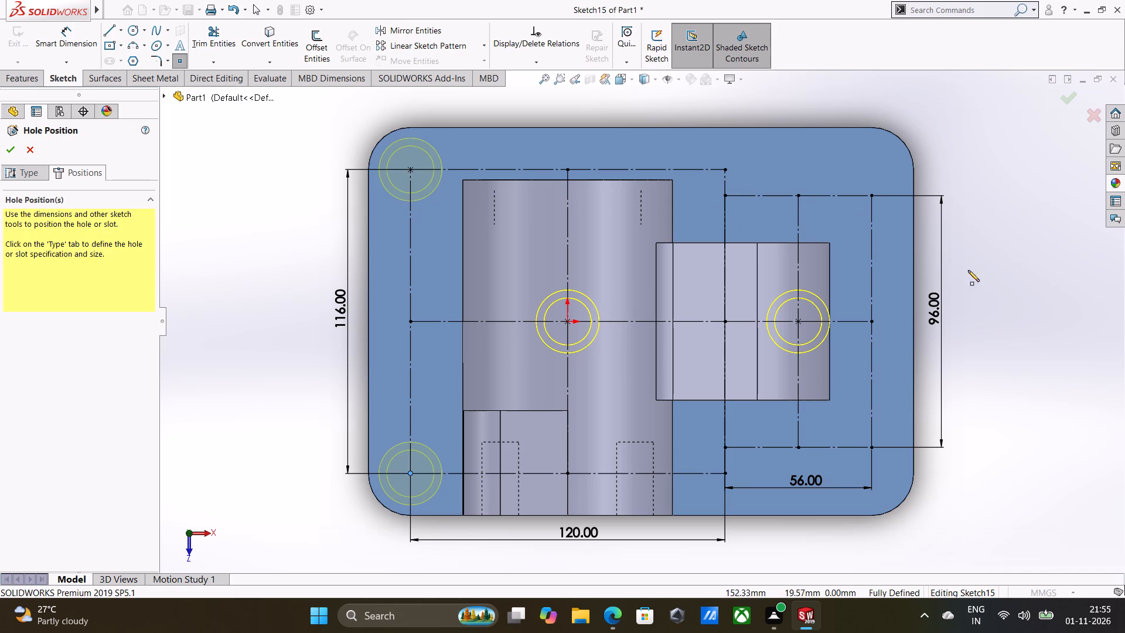
{"action": "left_click", "coordinate": [871, 194]}
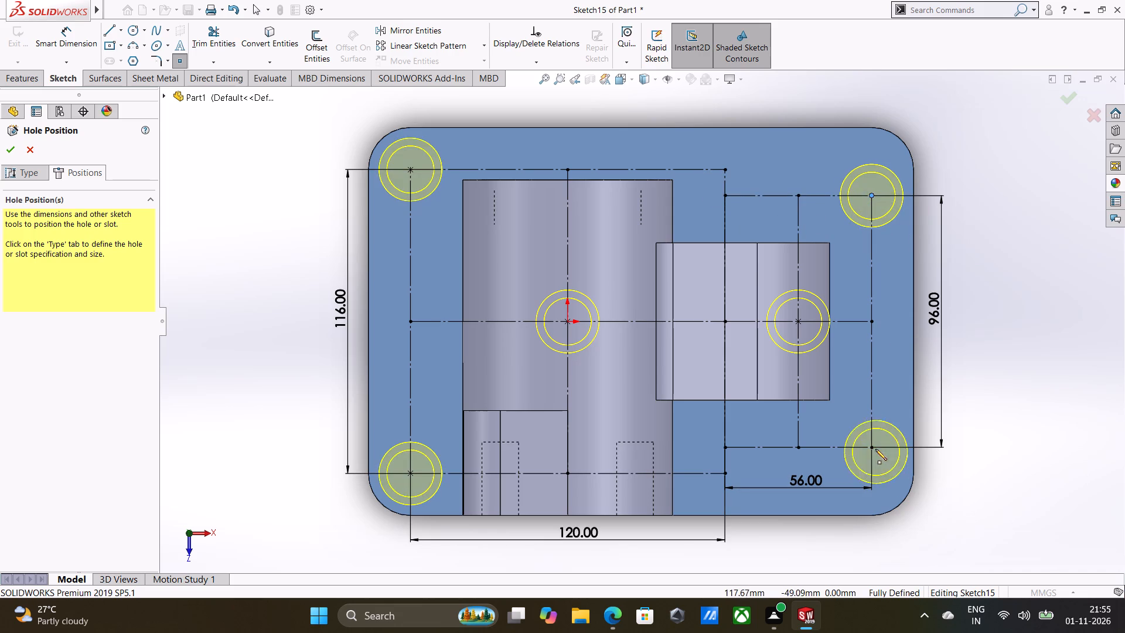
{"action": "left_click", "coordinate": [875, 448]}
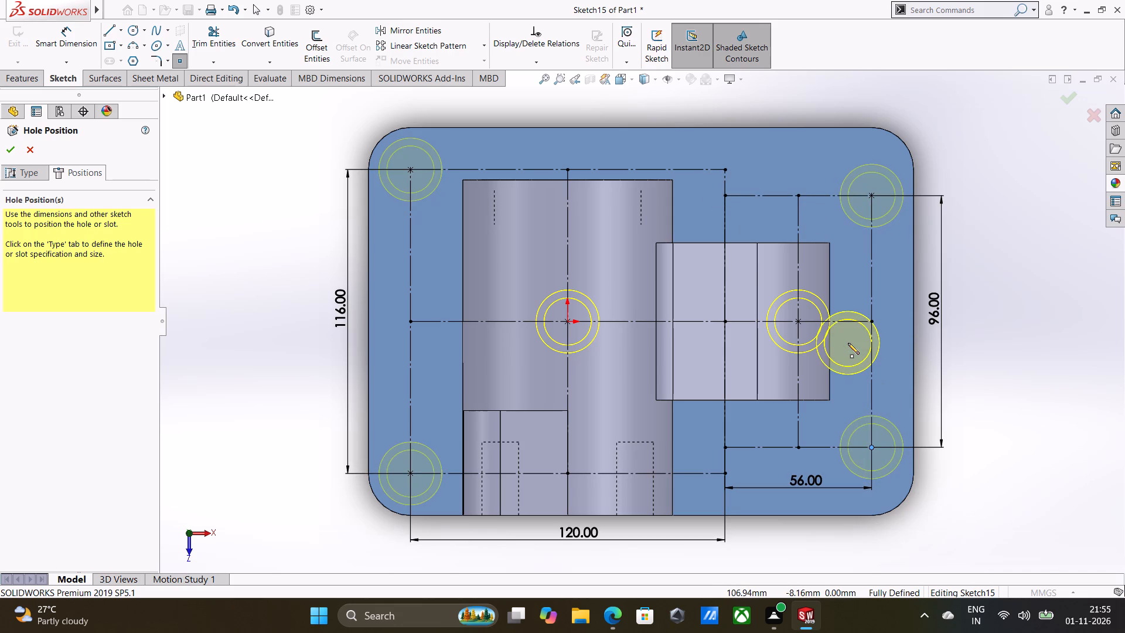
{"action": "left_click", "coordinate": [722, 170]}
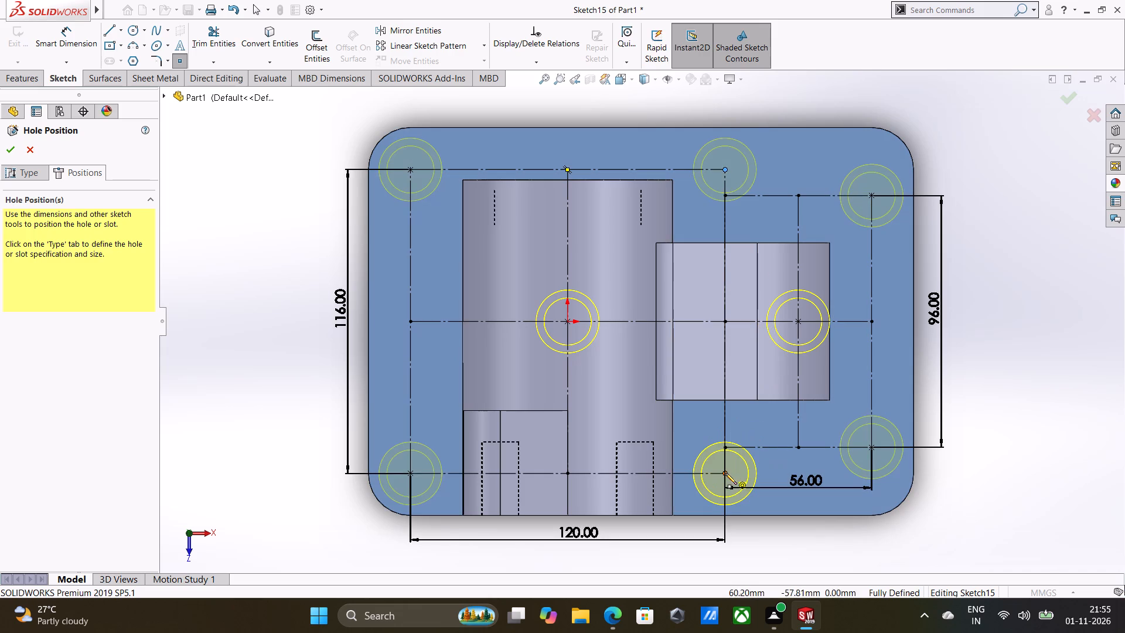
{"action": "left_click", "coordinate": [725, 473]}
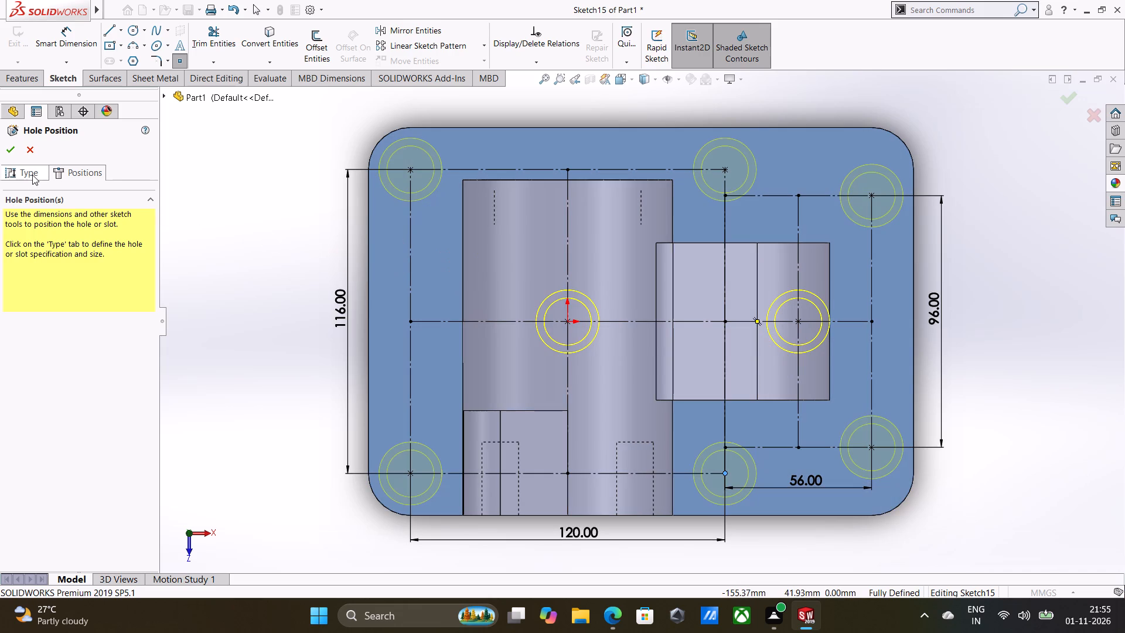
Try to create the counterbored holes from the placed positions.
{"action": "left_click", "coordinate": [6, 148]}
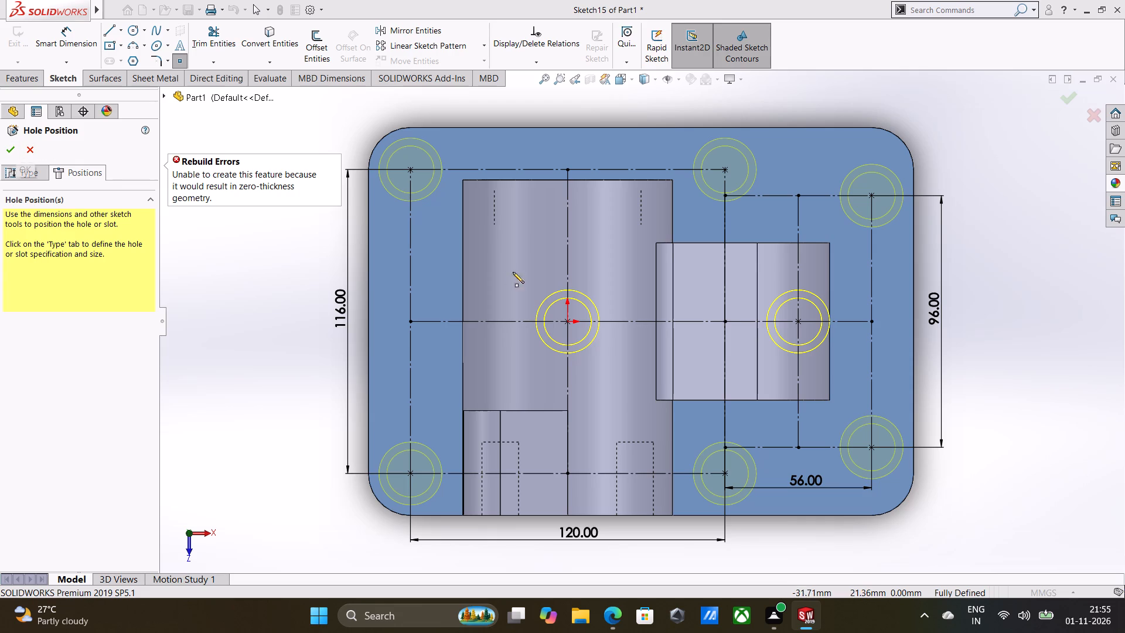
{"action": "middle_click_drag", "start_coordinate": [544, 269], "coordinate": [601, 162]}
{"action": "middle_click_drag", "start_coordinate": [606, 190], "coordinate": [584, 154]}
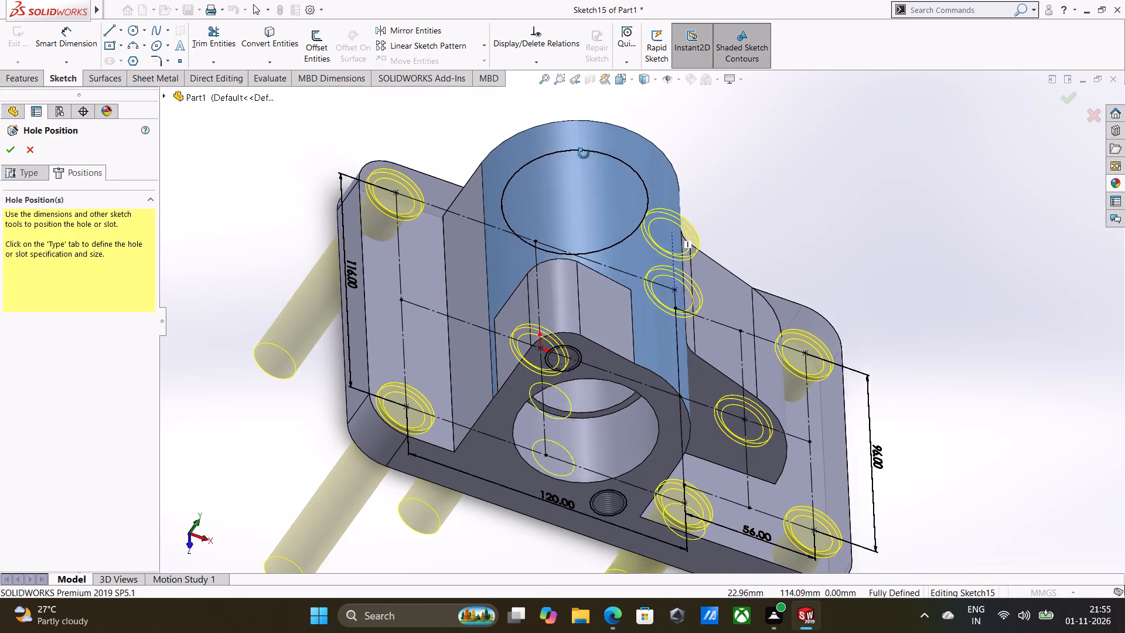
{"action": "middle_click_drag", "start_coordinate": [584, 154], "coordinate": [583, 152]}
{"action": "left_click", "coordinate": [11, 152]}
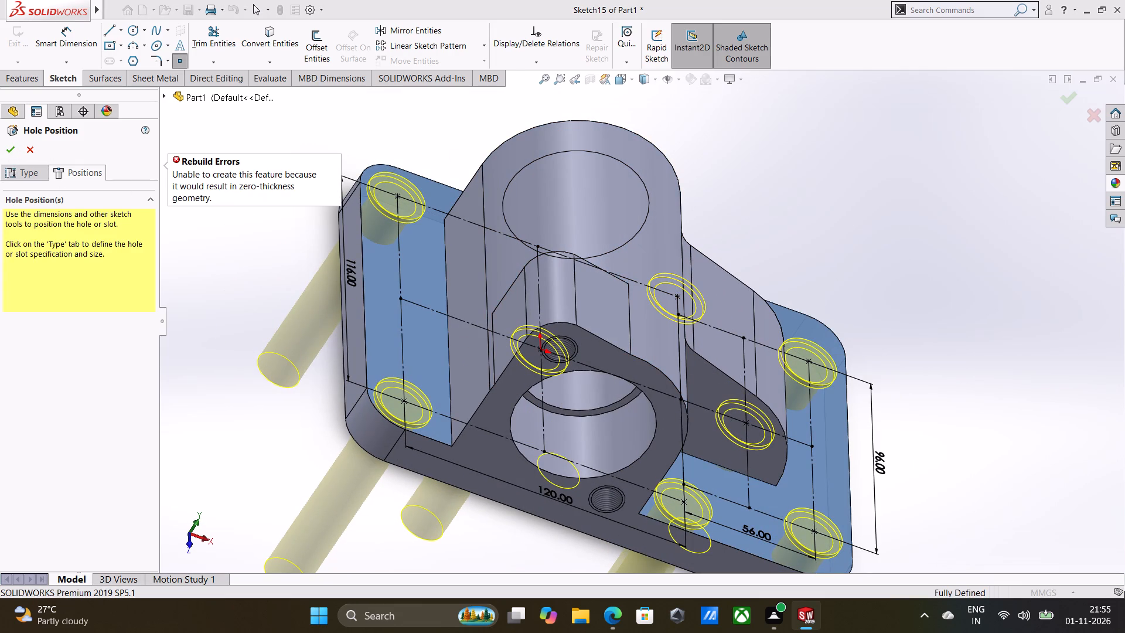
Return to the hole specification and set the hole type to Counterbored.
{"action": "left_click", "coordinate": [23, 176]}
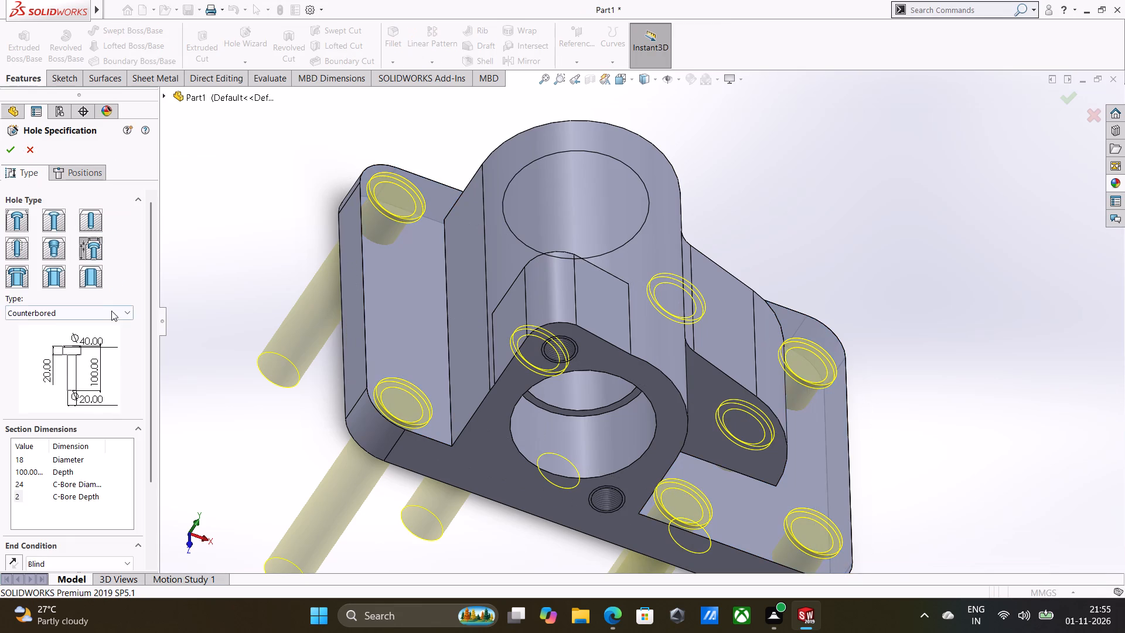
{"action": "scroll", "coordinate": [108, 319], "scroll_direction": "down", "scroll_amount": 2}
{"action": "scroll", "coordinate": [117, 320], "scroll_direction": "up", "scroll_amount": 1}
{"action": "left_click_drag", "start_coordinate": [148, 280], "coordinate": [149, 287]}
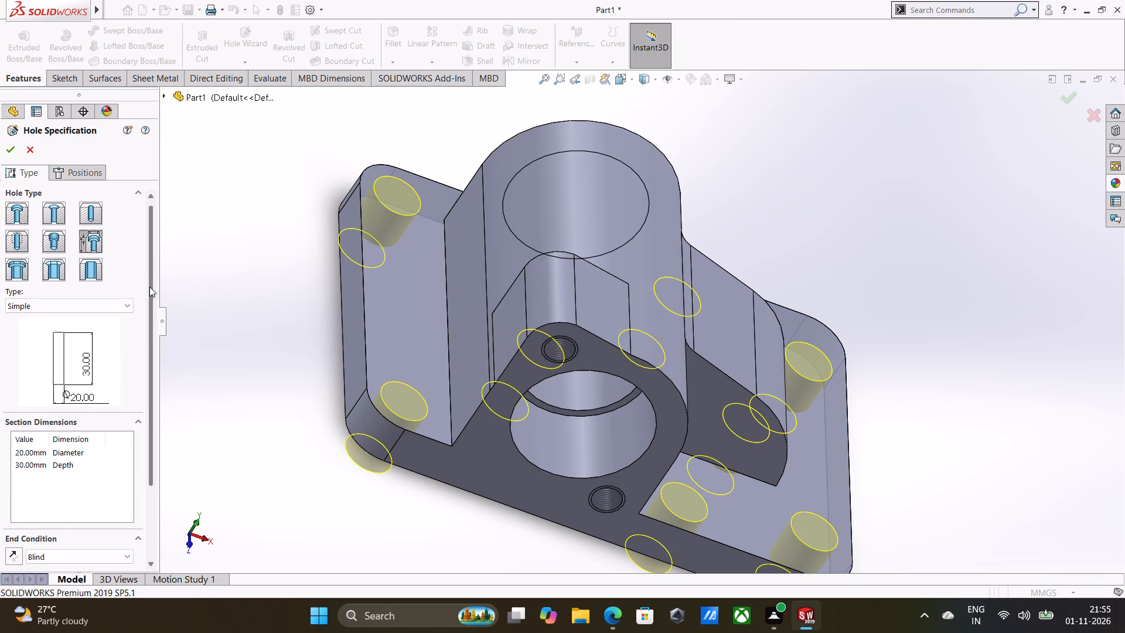
{"action": "left_click_drag", "start_coordinate": [149, 287], "coordinate": [163, 404]}
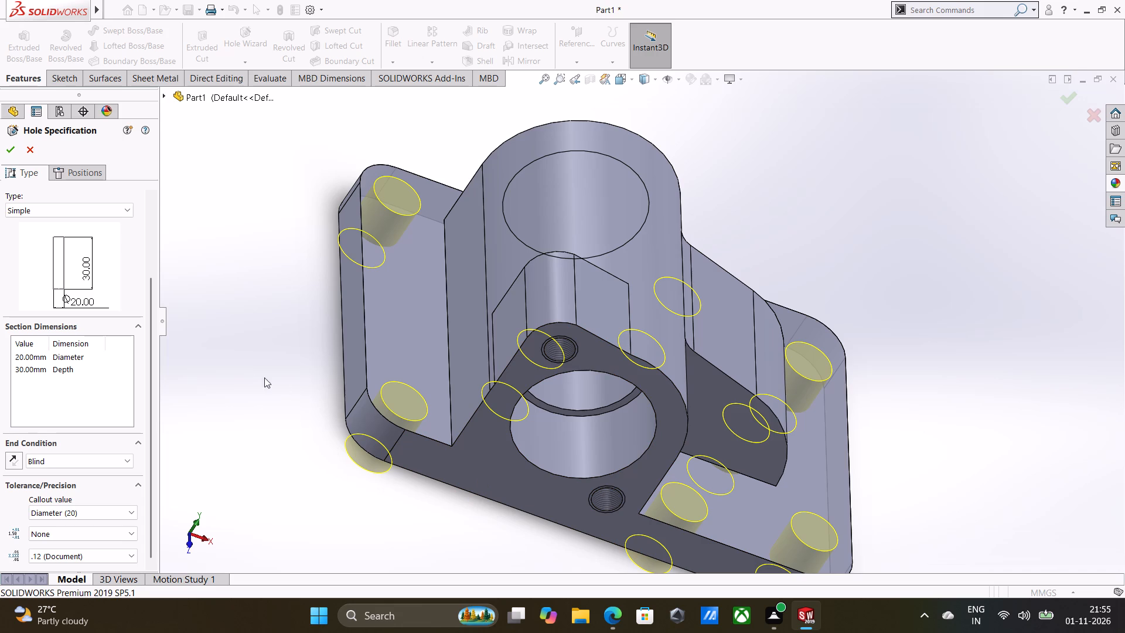
{"action": "left_click", "coordinate": [66, 209]}
{"action": "left_click", "coordinate": [49, 297]}
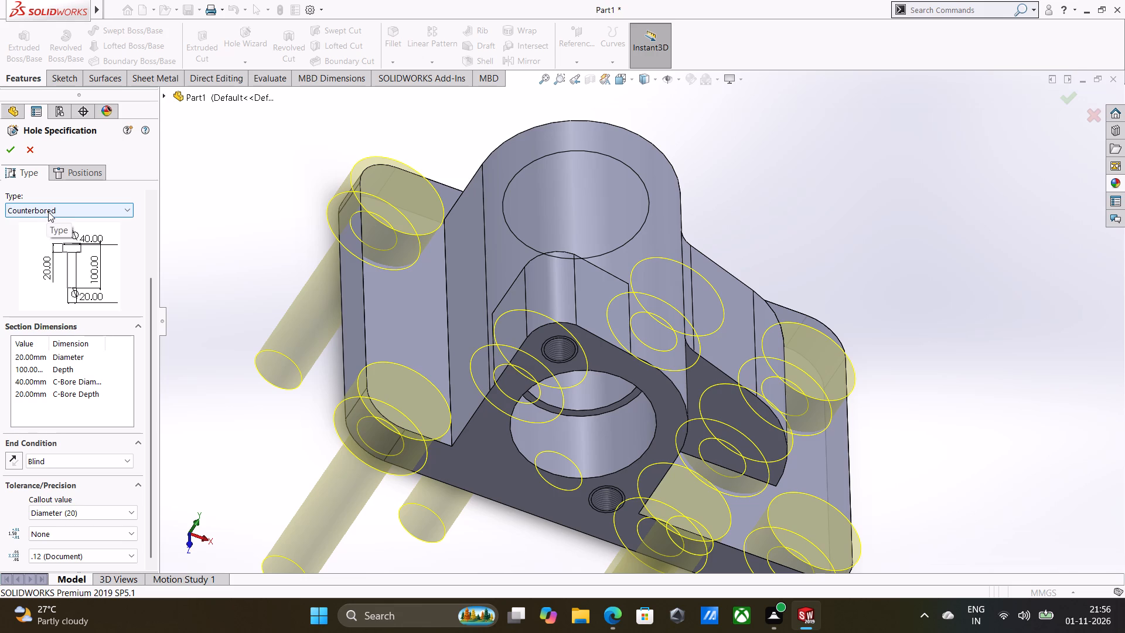
Set the counterbored hole's diameter to 18 mm, counterbore diameter to 24 mm and counterbore depth to 2 mm.
{"action": "double_click", "coordinate": [39, 359]}
{"action": "key", "text": "1"}
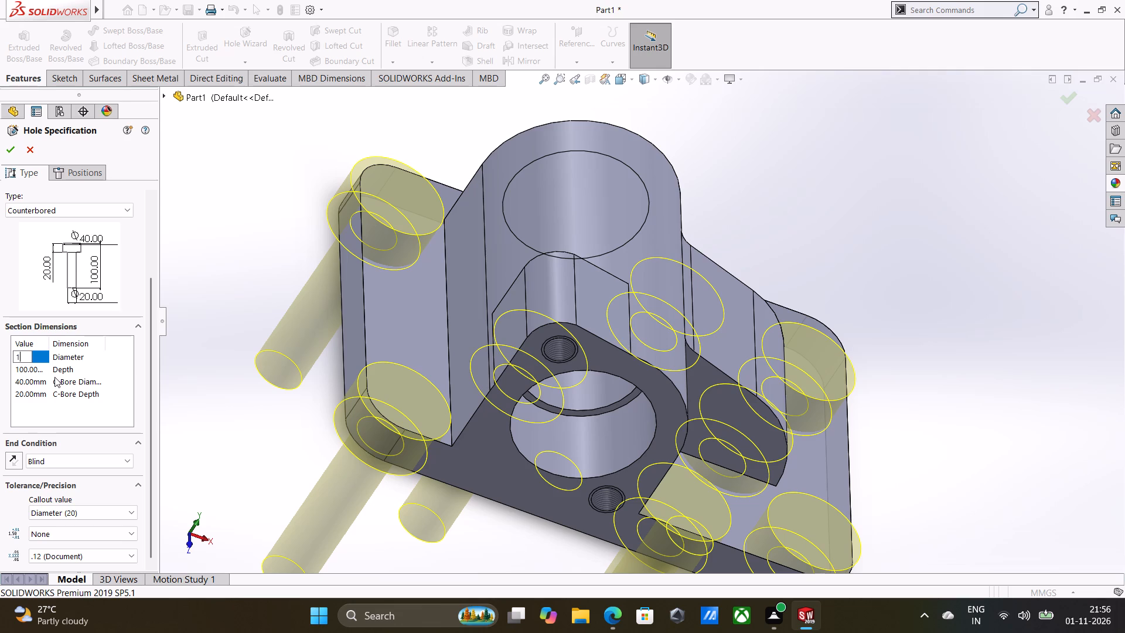
{"action": "key", "text": "2"}
{"action": "key", "text": "BackSpace"}
{"action": "key", "text": "8"}
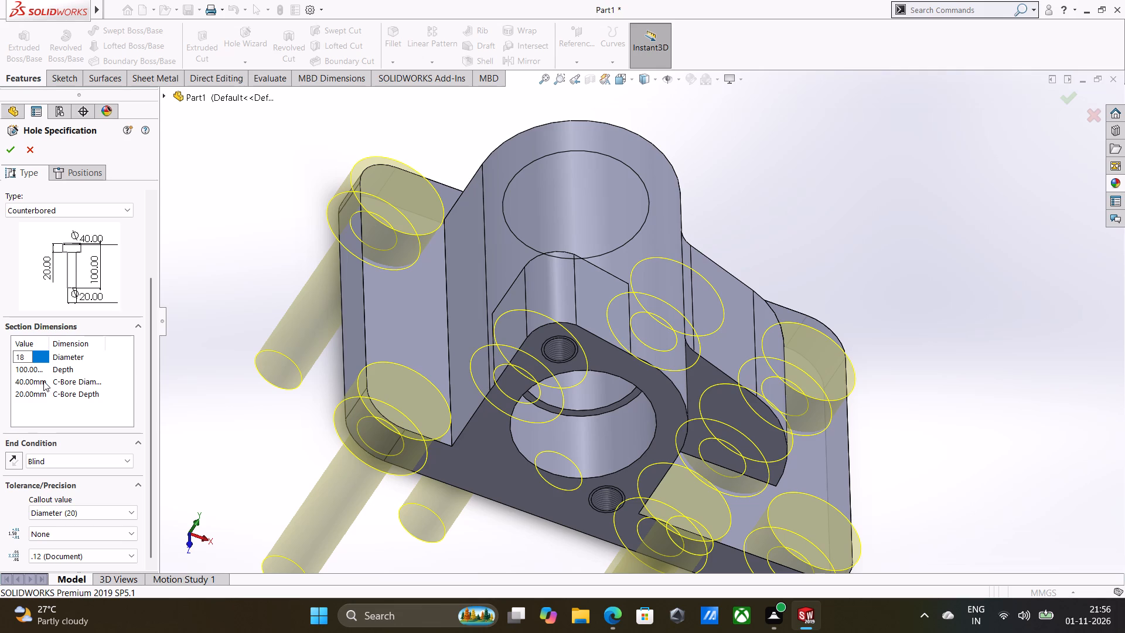
{"action": "double_click", "coordinate": [40, 381]}
{"action": "key", "text": "2"}
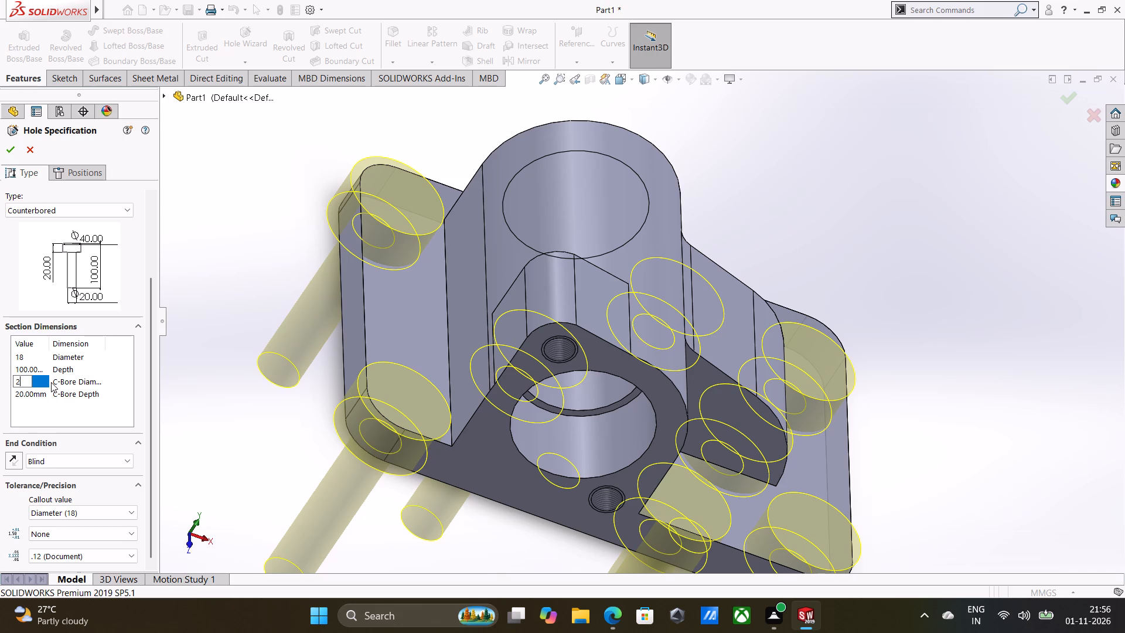
{"action": "key", "text": "0"}
{"action": "key", "text": "BackSpace"}
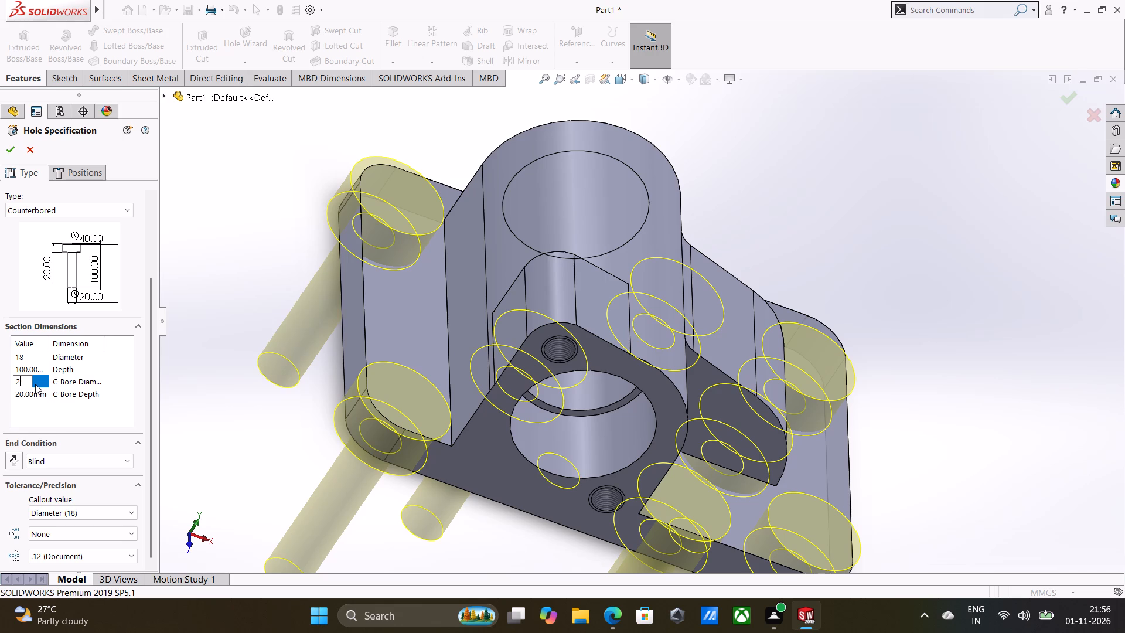
{"action": "key", "text": "4"}
{"action": "double_click", "coordinate": [40, 394]}
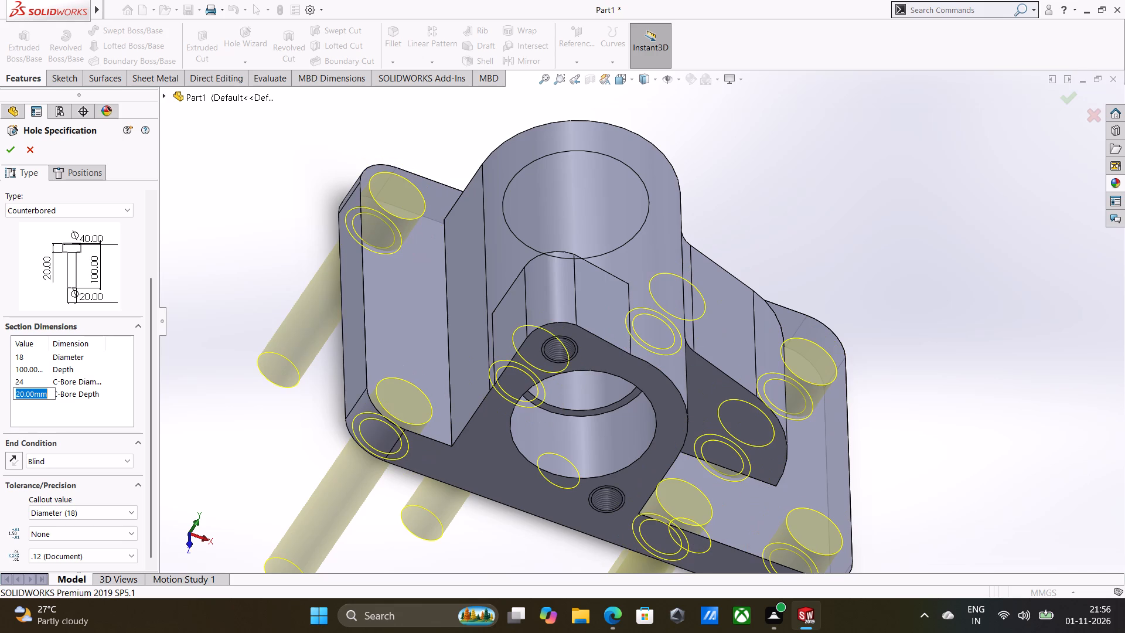
{"action": "key", "text": "2"}
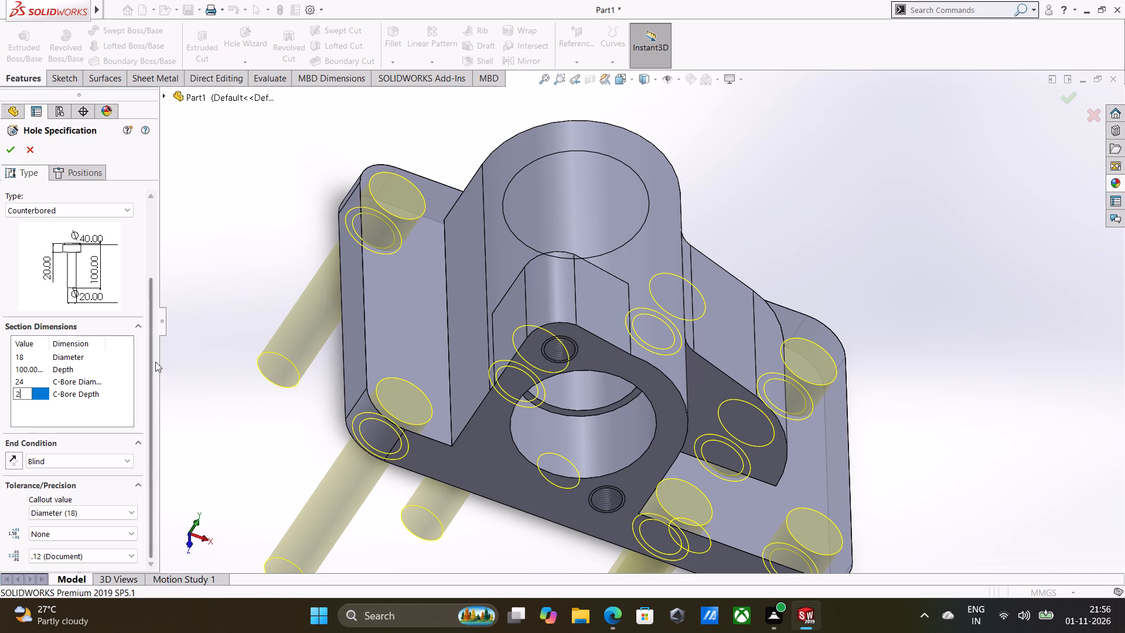
Set the holes' end condition to Up To Next and try to create the counterbored holes.
{"action": "left_click_drag", "start_coordinate": [154, 358], "coordinate": [149, 449]}
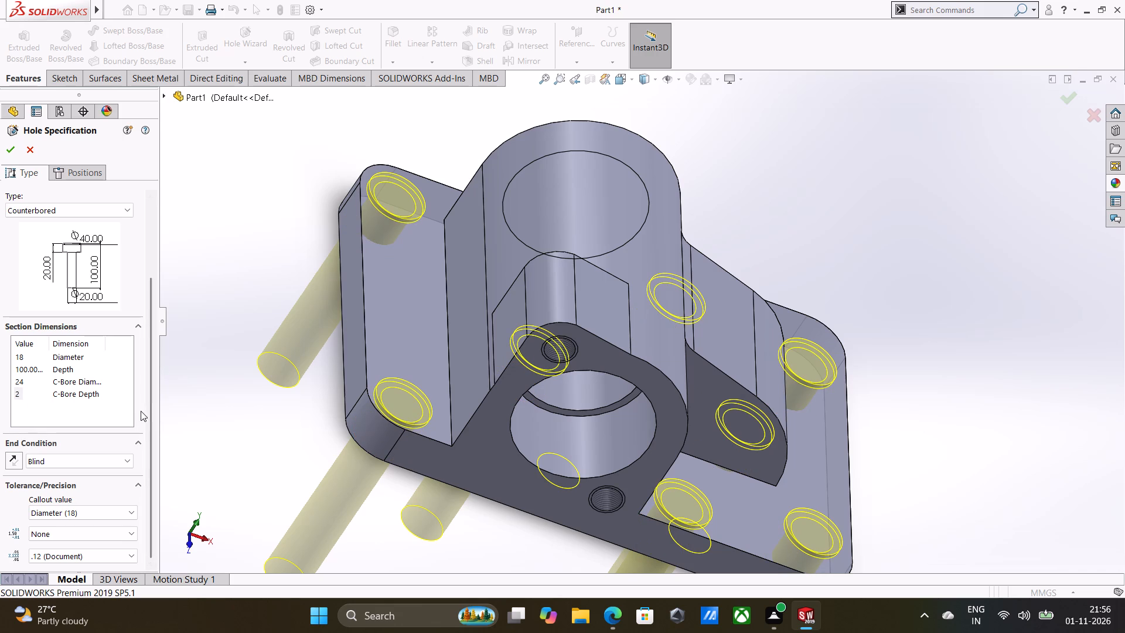
{"action": "left_click_drag", "start_coordinate": [149, 395], "coordinate": [151, 426]}
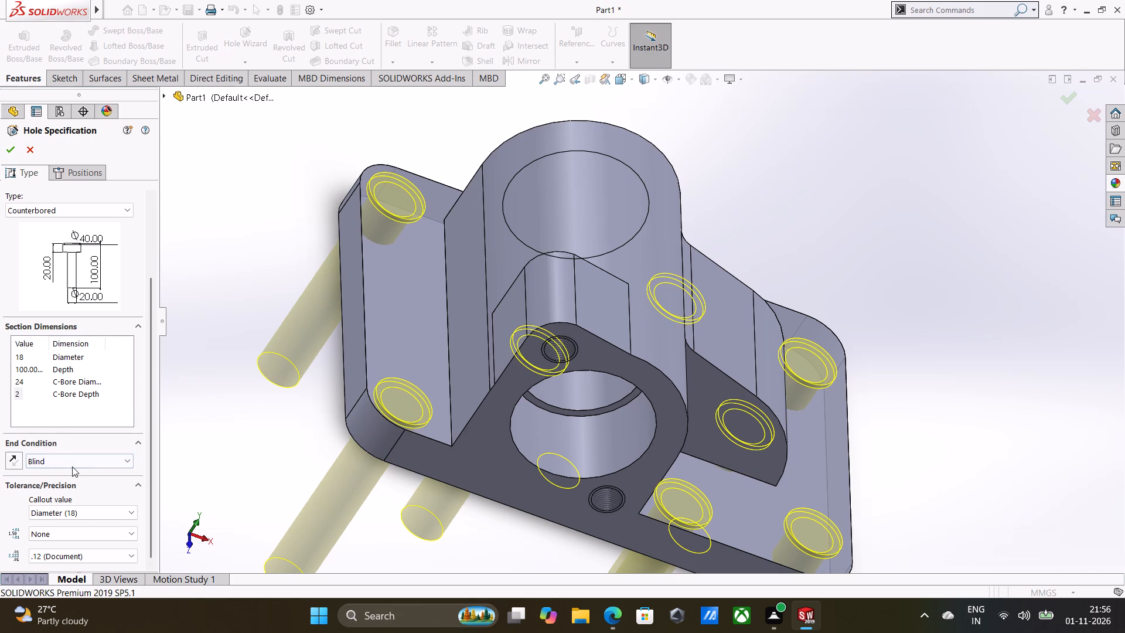
{"action": "left_click", "coordinate": [72, 467]}
{"action": "left_click", "coordinate": [70, 492]}
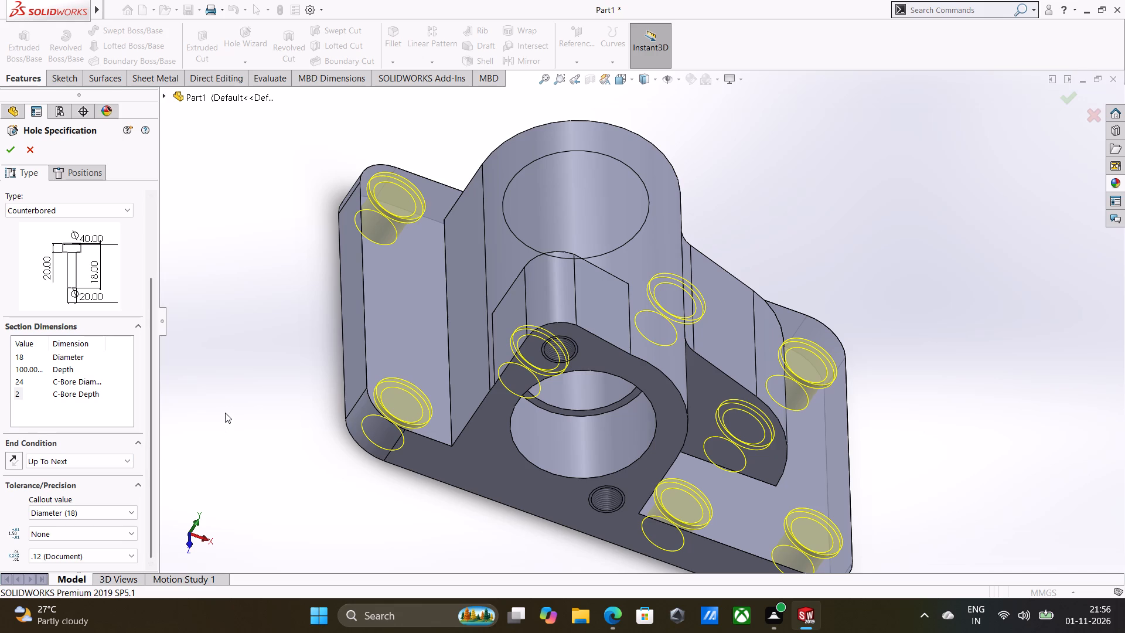
{"action": "left_click", "coordinate": [10, 156]}
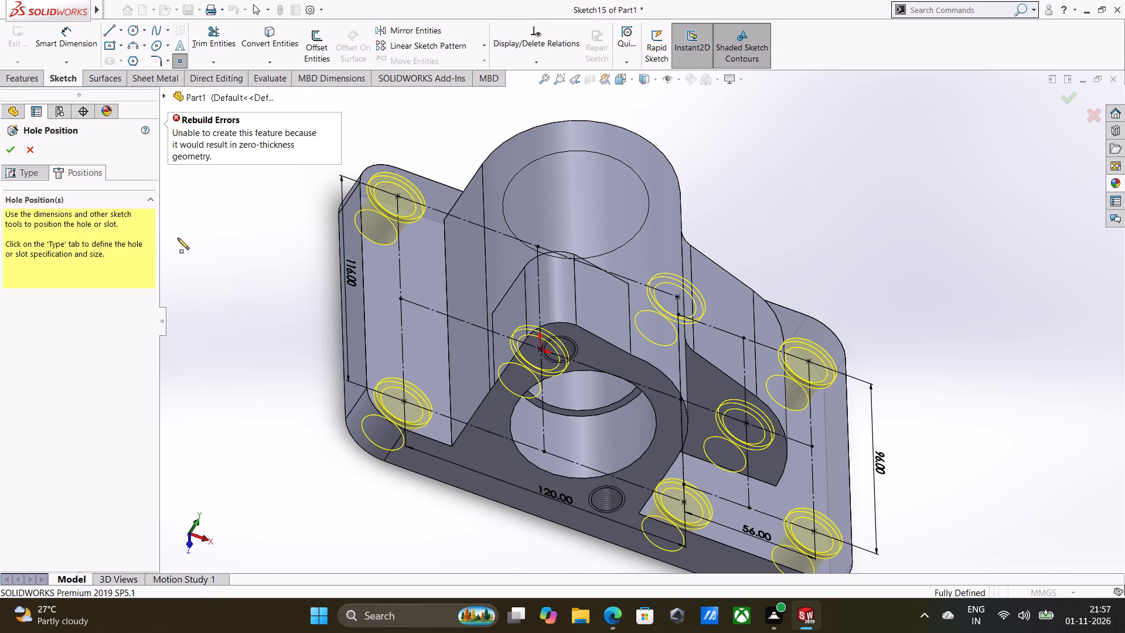
Delete the extra hole points at the centres of both layout rectangles and create the counterbored holes.
{"action": "middle_click_drag", "start_coordinate": [496, 353], "coordinate": [404, 338]}
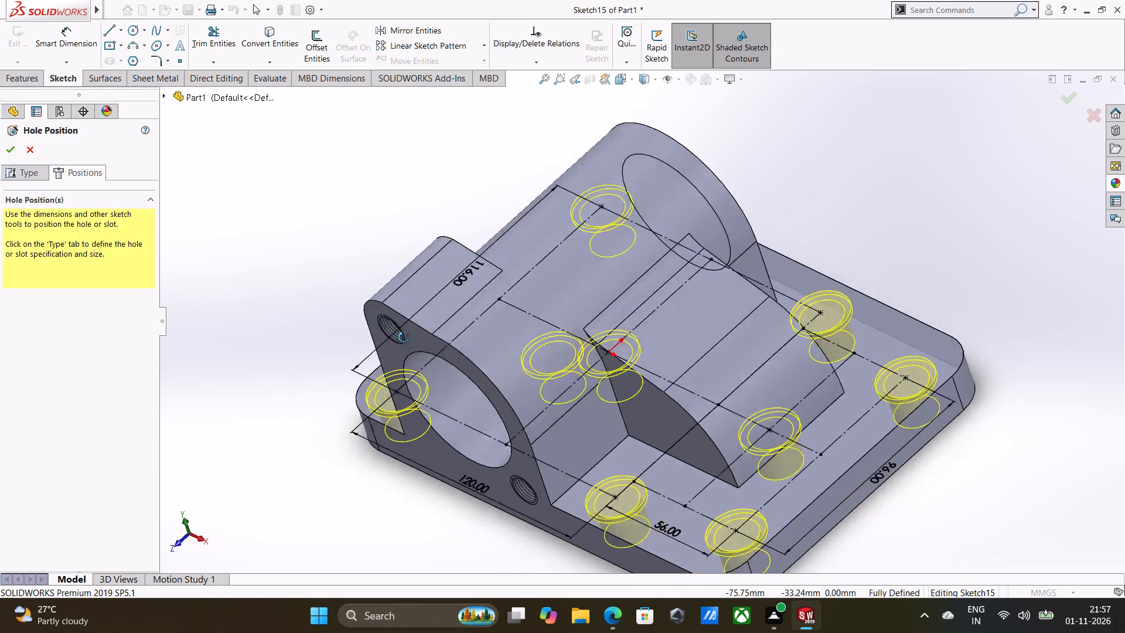
{"action": "middle_click_drag", "start_coordinate": [404, 338], "coordinate": [461, 425]}
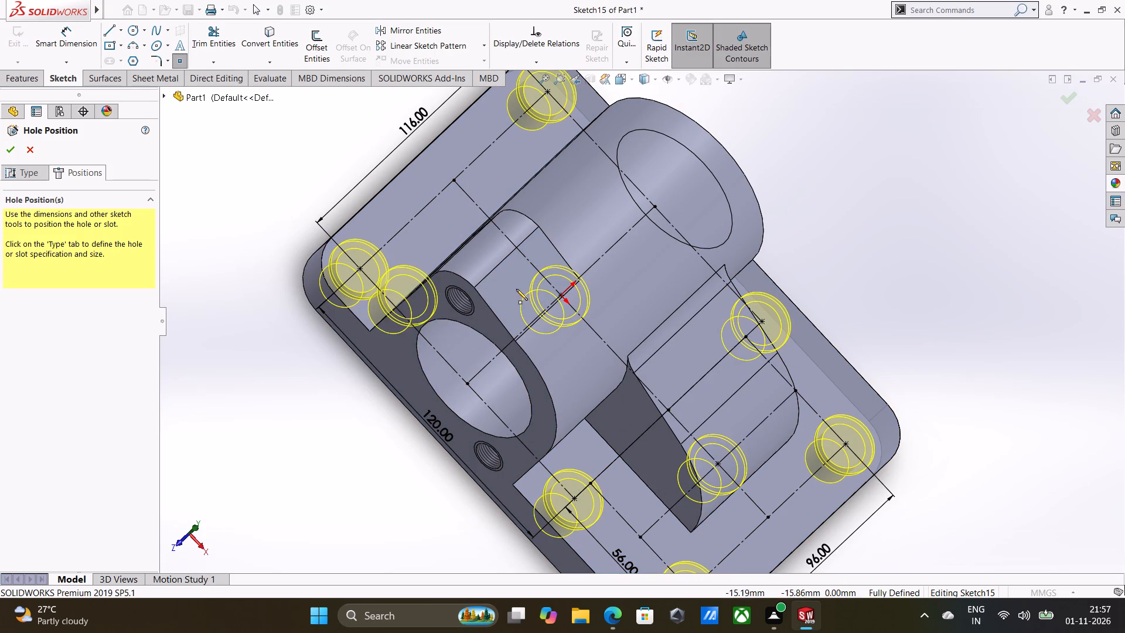
{"action": "right_click", "coordinate": [305, 197]}
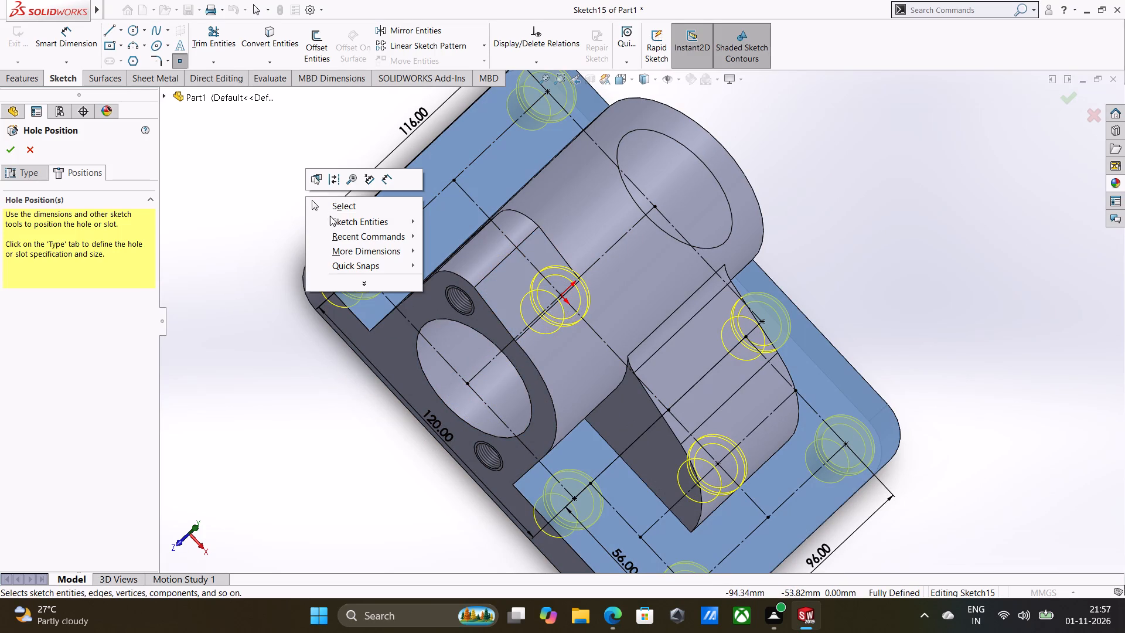
{"action": "left_click", "coordinate": [345, 210]}
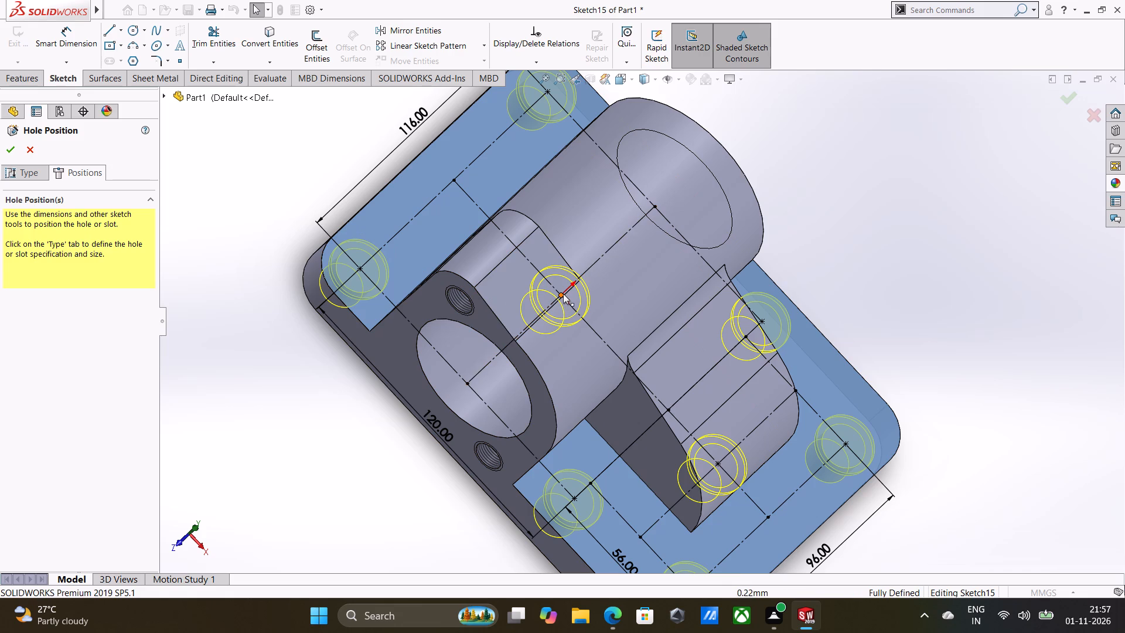
{"action": "right_click", "coordinate": [563, 294]}
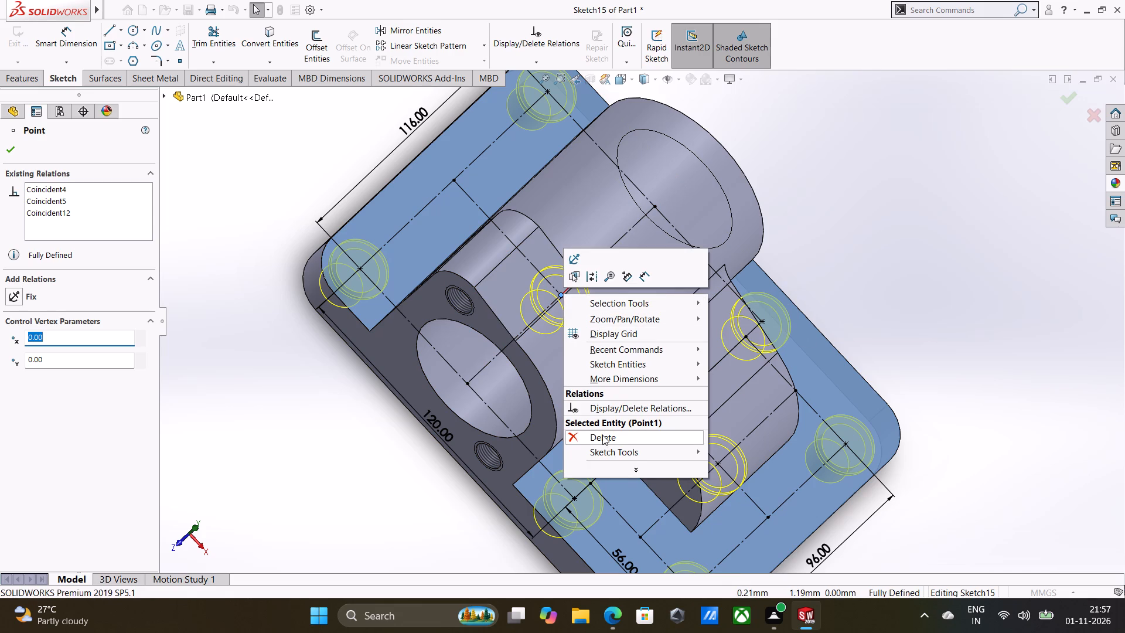
{"action": "left_click", "coordinate": [602, 435]}
{"action": "right_click", "coordinate": [720, 464]}
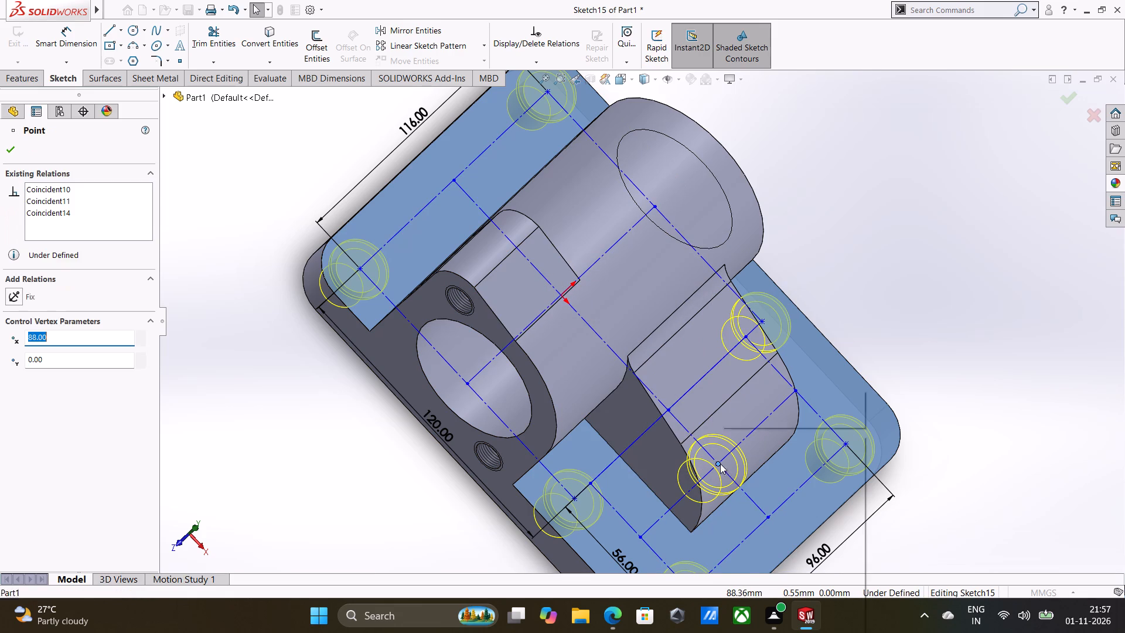
{"action": "left_click", "coordinate": [759, 591]}
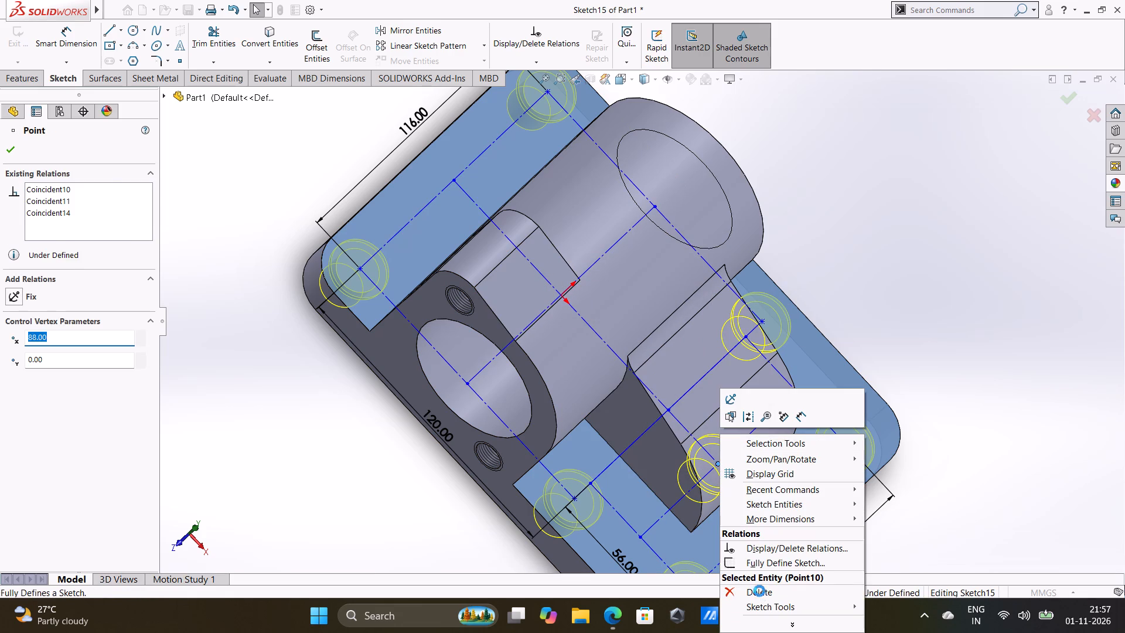
{"action": "left_click", "coordinate": [6, 154]}
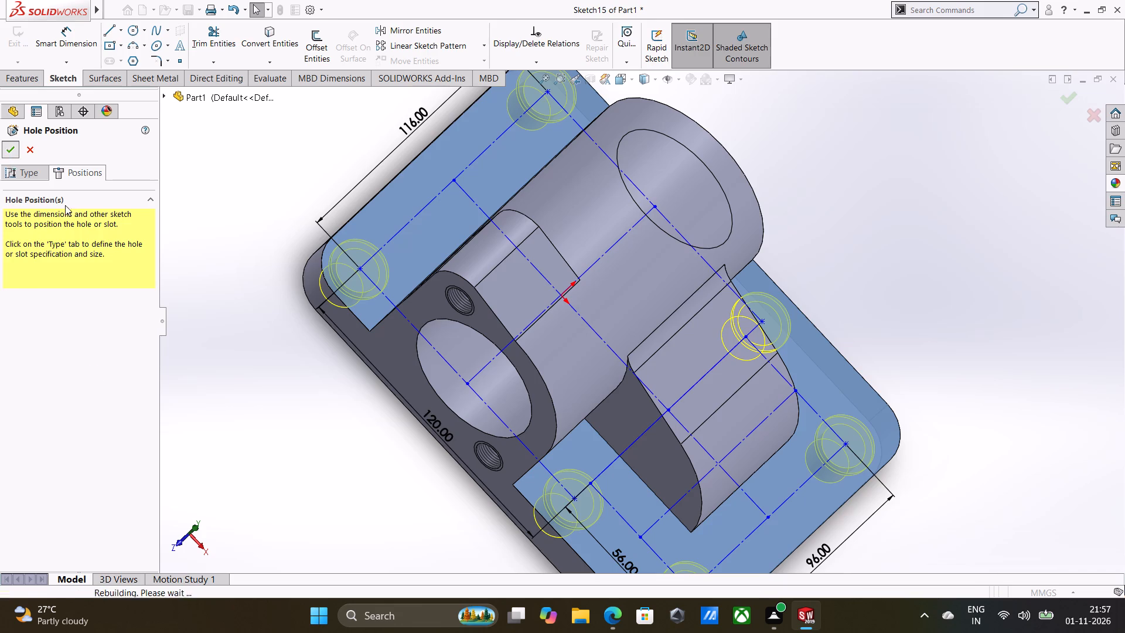
{"action": "left_click", "coordinate": [209, 173]}
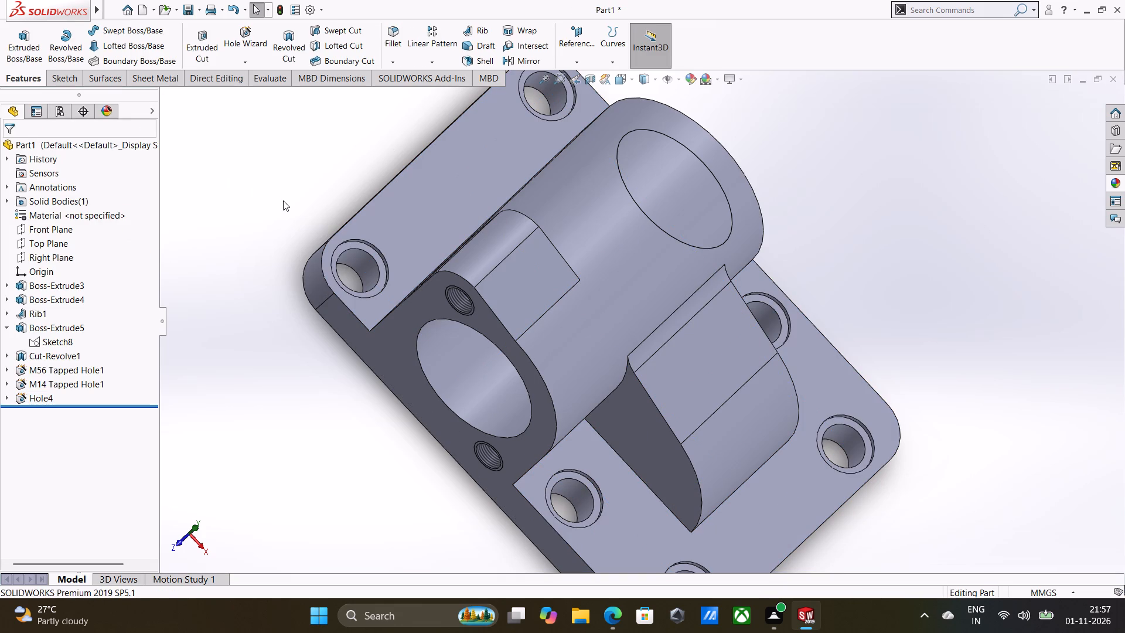
Examine the counterbored hole layout on the base plate from above and from angled views.
{"action": "key", "text": "ctrl+8"}
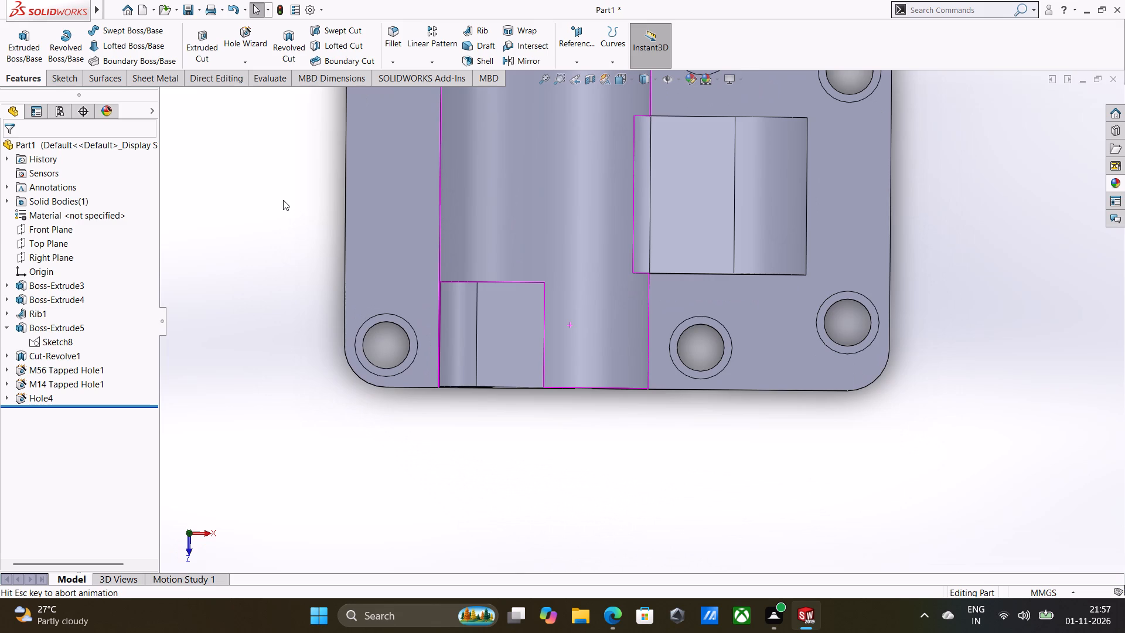
{"action": "middle_click_drag", "start_coordinate": [649, 370], "coordinate": [650, 469], "text": "ctrl"}
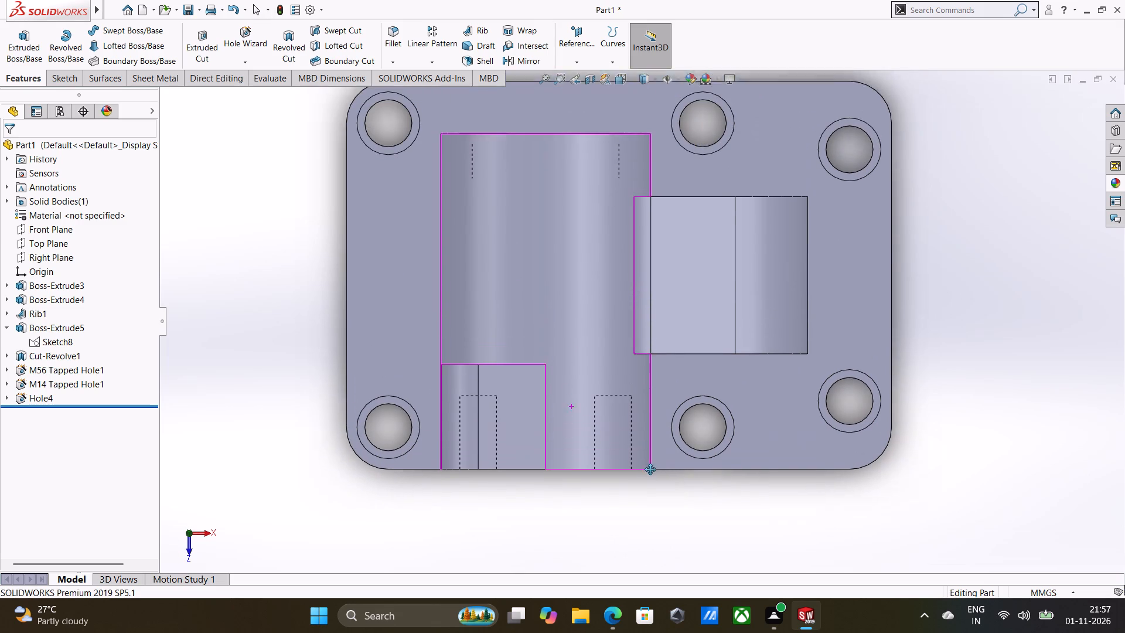
{"action": "middle_click_drag", "start_coordinate": [650, 469], "coordinate": [650, 477], "text": "ctrl"}
{"action": "middle_click_drag", "start_coordinate": [680, 388], "coordinate": [680, 406], "text": "shift"}
{"action": "left_click", "coordinate": [1029, 302]}
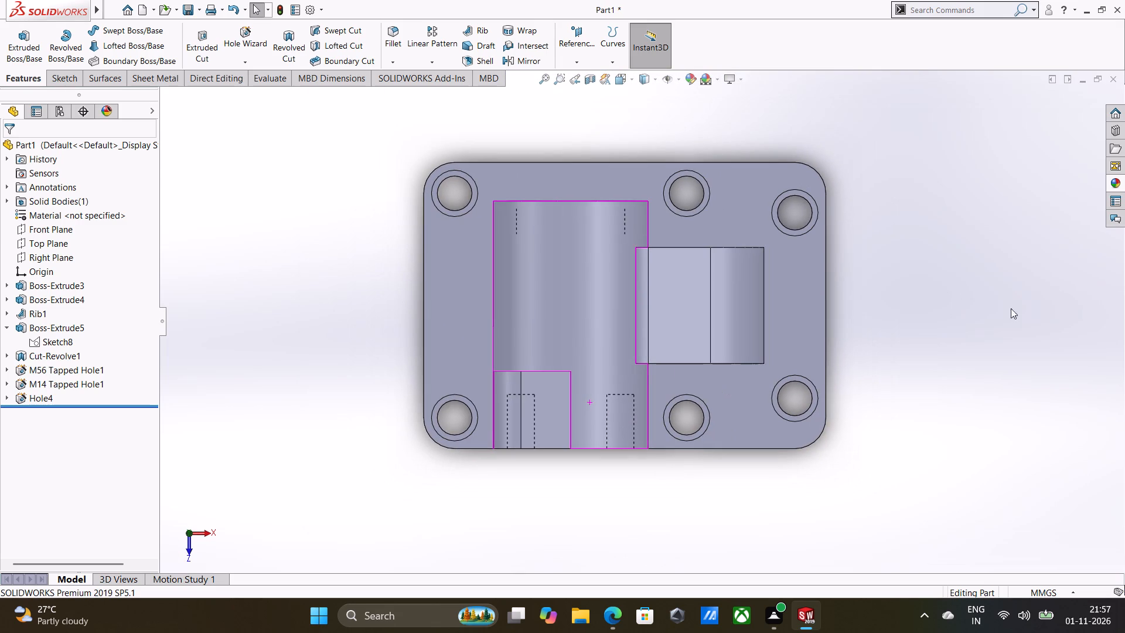
{"action": "middle_click_drag", "start_coordinate": [963, 312], "coordinate": [1003, 208]}
{"action": "middle_click_drag", "start_coordinate": [886, 299], "coordinate": [868, 321]}
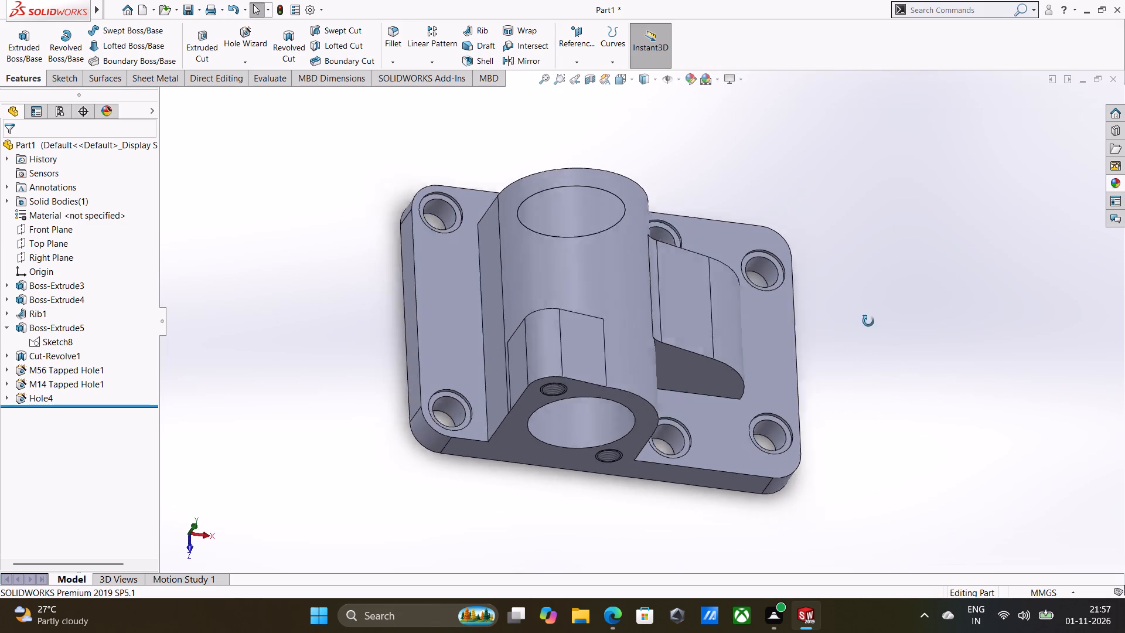
{"action": "middle_click_drag", "start_coordinate": [868, 321], "coordinate": [830, 384]}
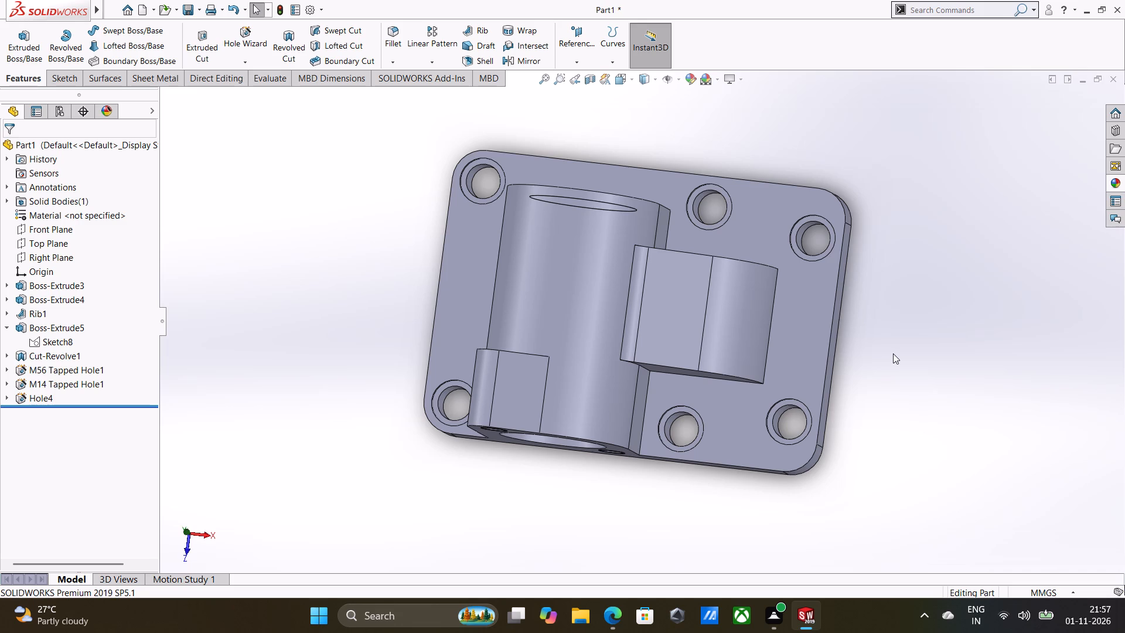
{"action": "middle_click_drag", "start_coordinate": [812, 353], "coordinate": [846, 215]}
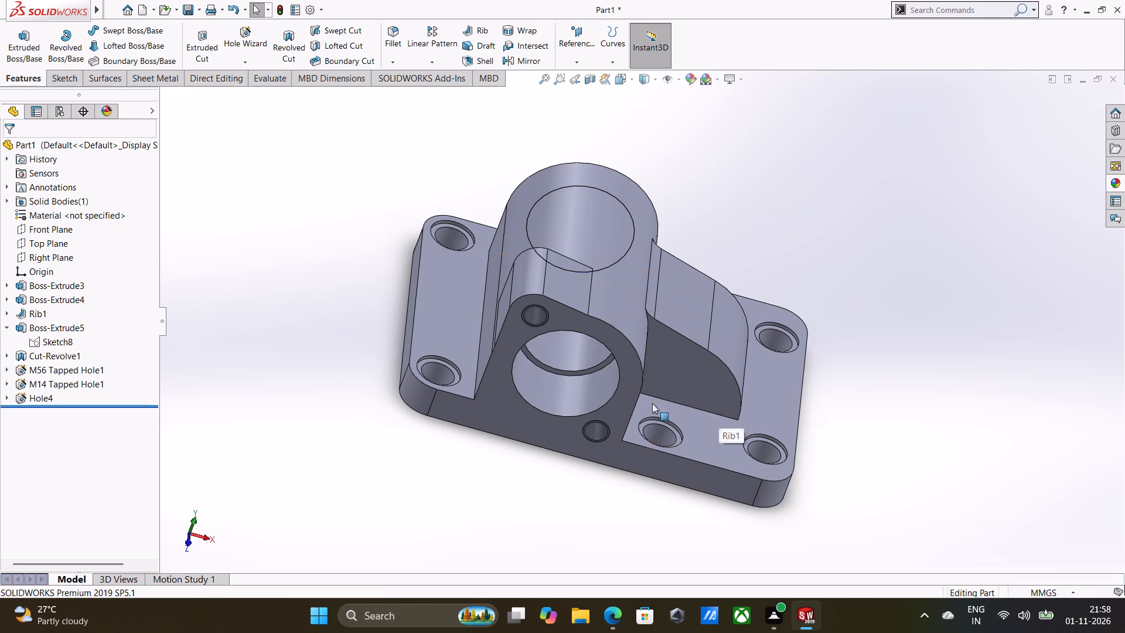
On the Front Plane, sketch four connected lines from the base's bottom edge up about 27 mm, to the origin, down-right, and vertically back to that edge.
{"action": "left_click", "coordinate": [42, 231]}
{"action": "left_click", "coordinate": [54, 213]}
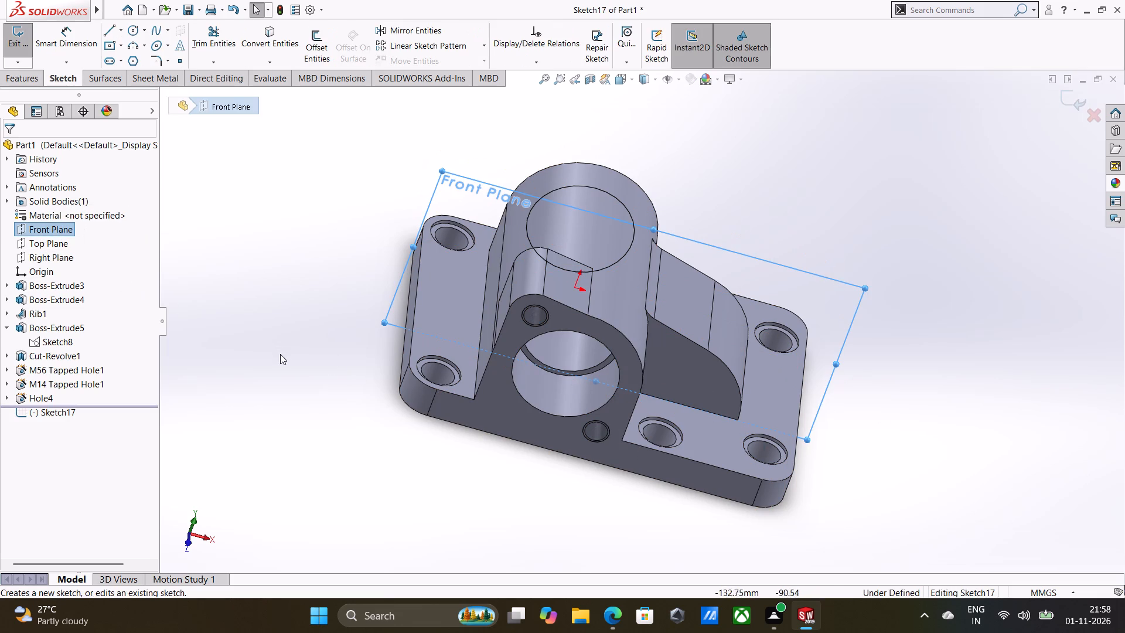
{"action": "key", "text": "ctrl+8"}
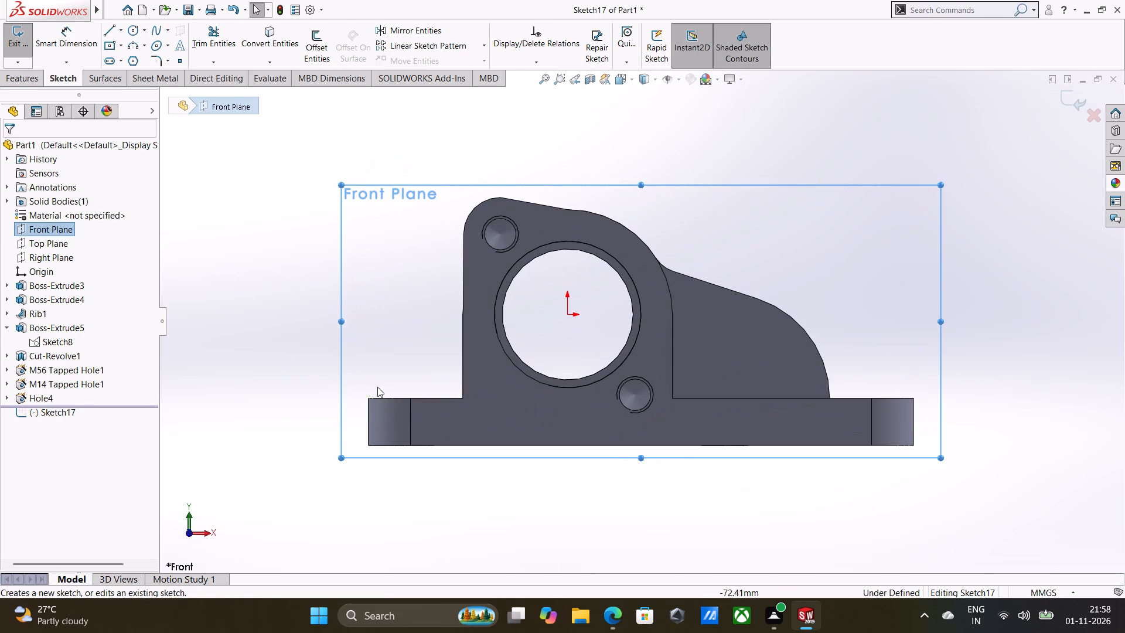
{"action": "right_click_drag", "start_coordinate": [405, 346], "coordinate": [321, 337]}
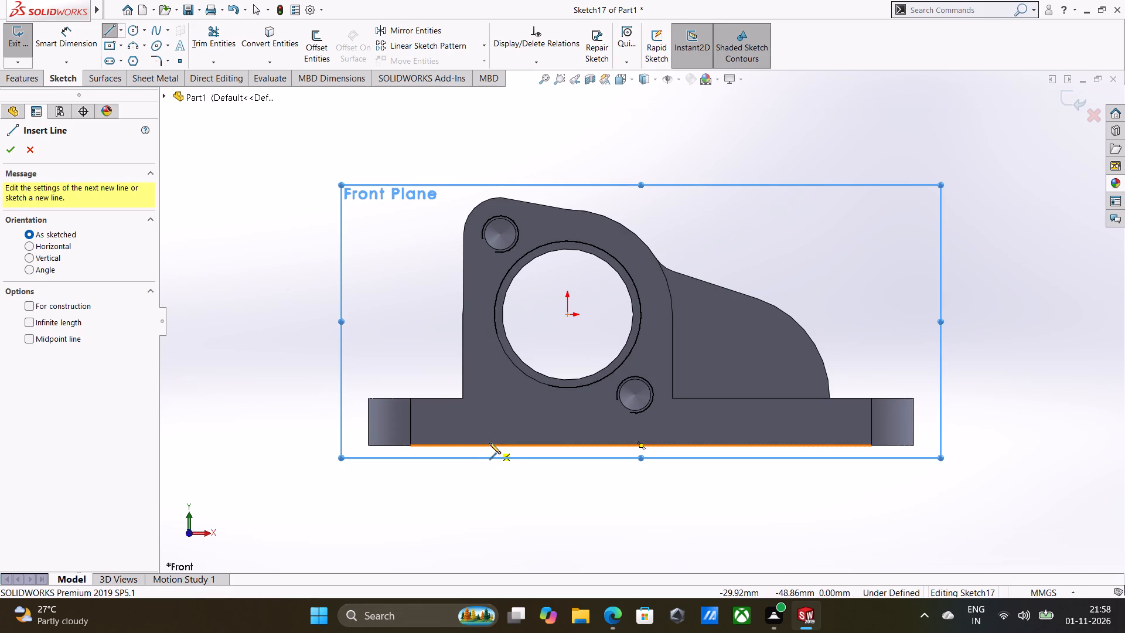
{"action": "left_click", "coordinate": [489, 444]}
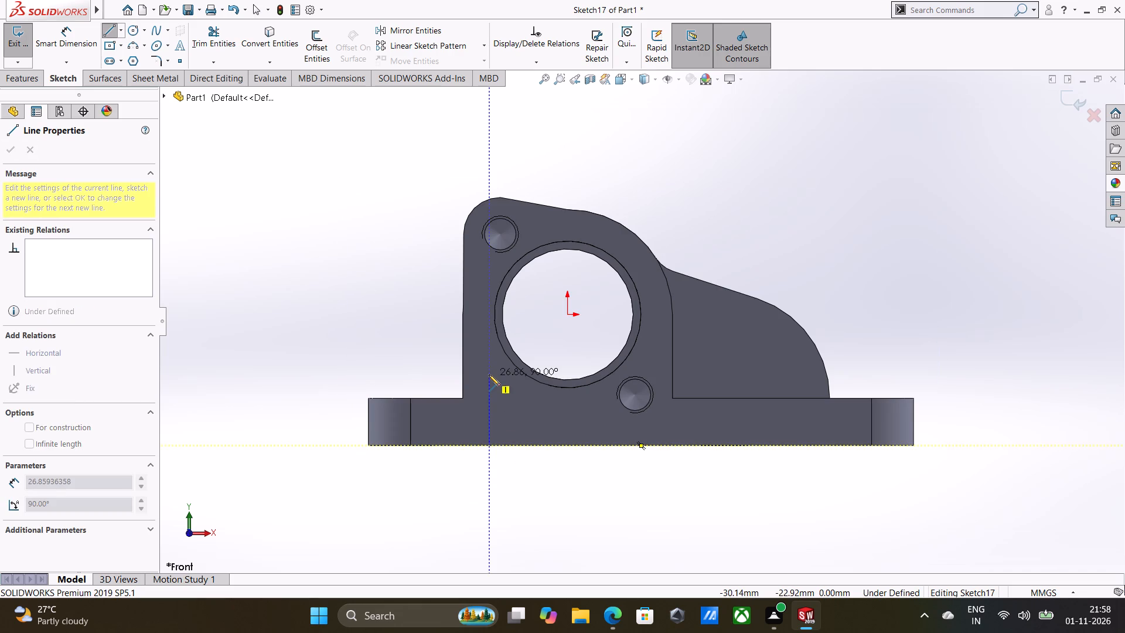
{"action": "left_click", "coordinate": [489, 375]}
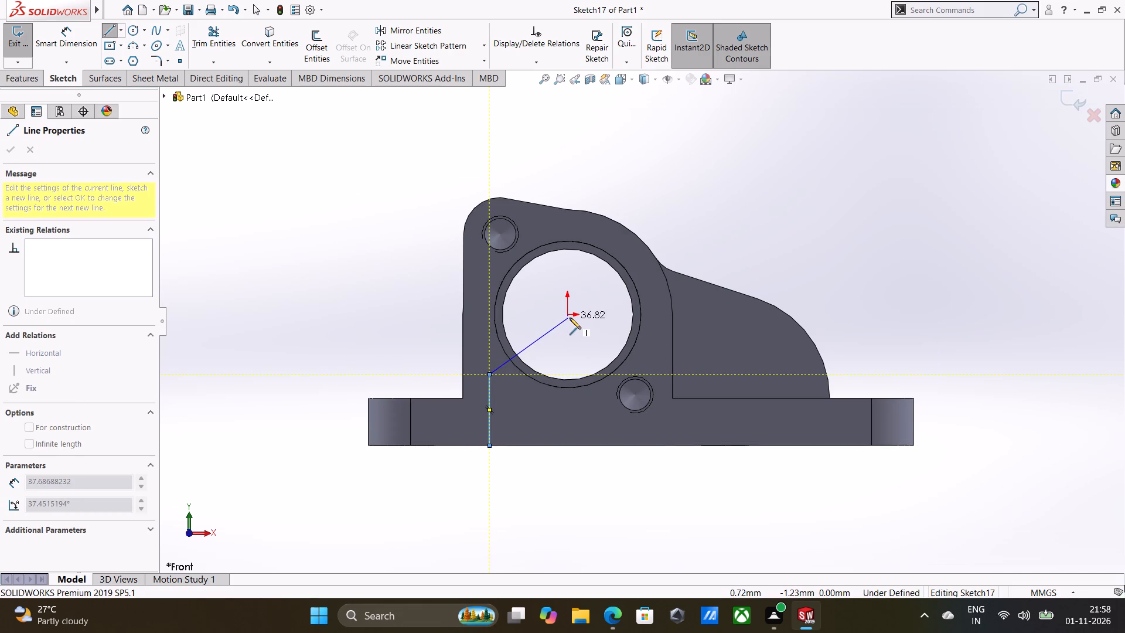
{"action": "left_click", "coordinate": [570, 317]}
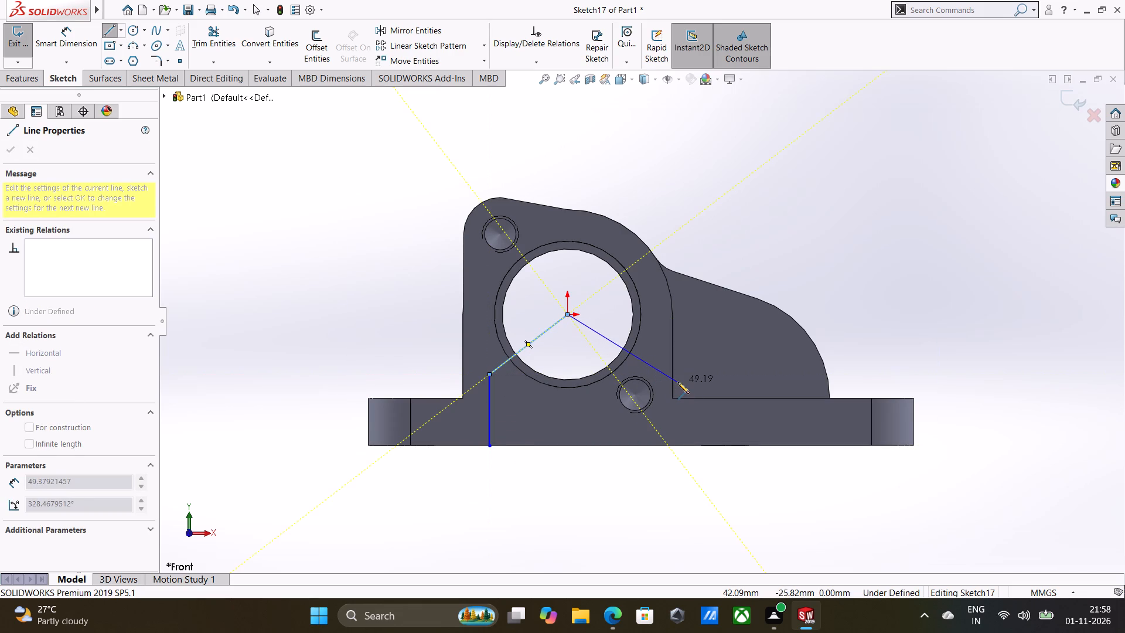
{"action": "left_click", "coordinate": [747, 384]}
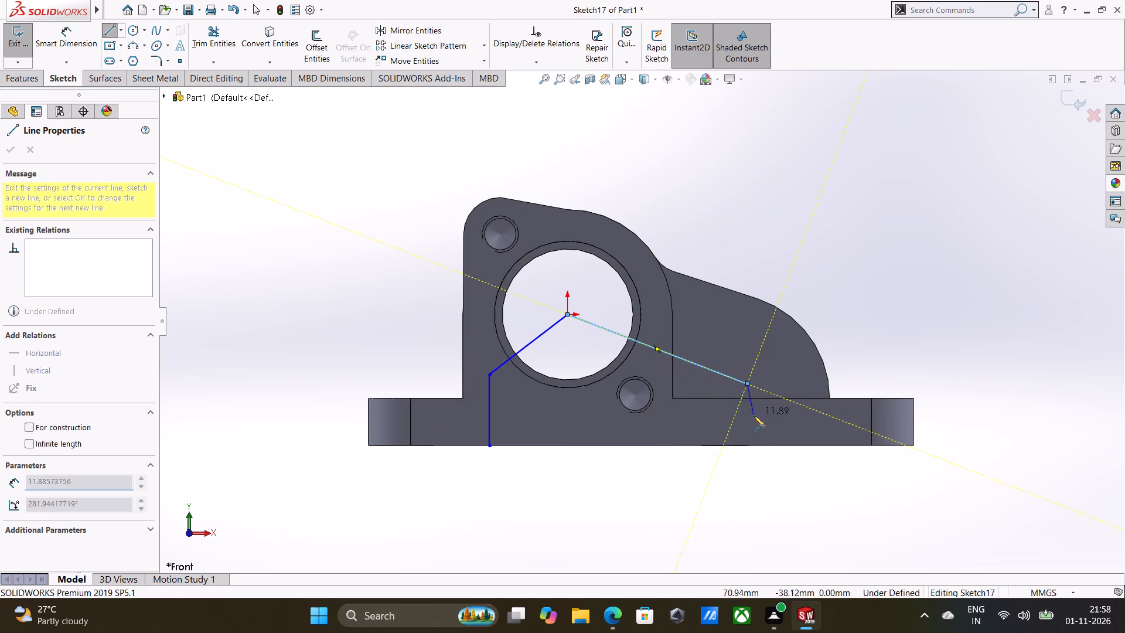
{"action": "left_click", "coordinate": [745, 445]}
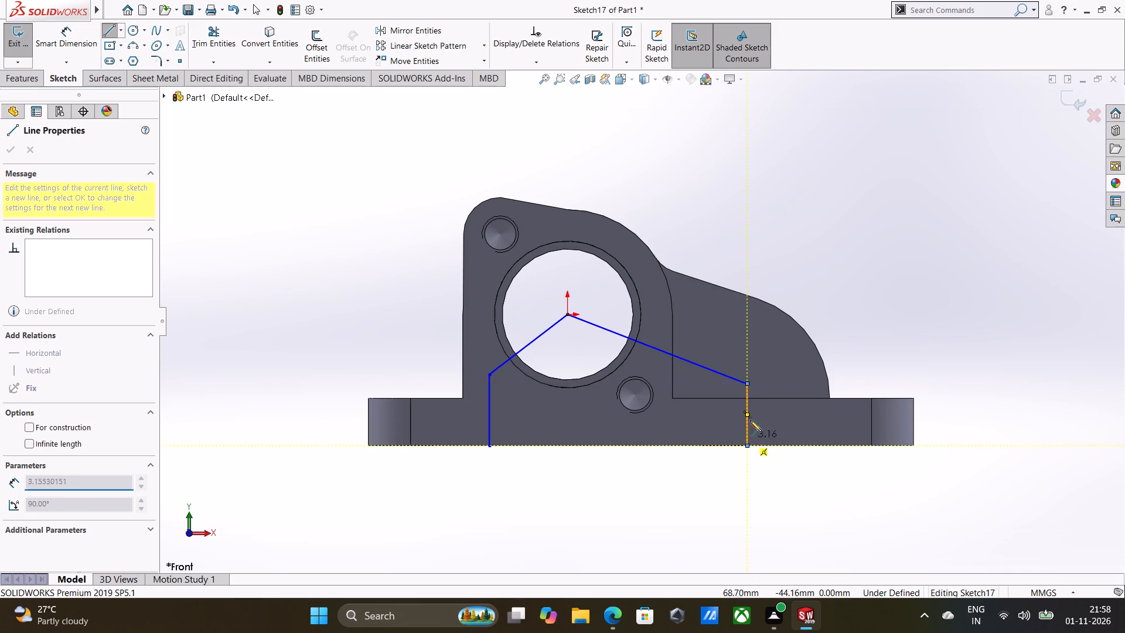
{"action": "right_click", "coordinate": [816, 304]}
{"action": "left_click", "coordinate": [857, 316]}
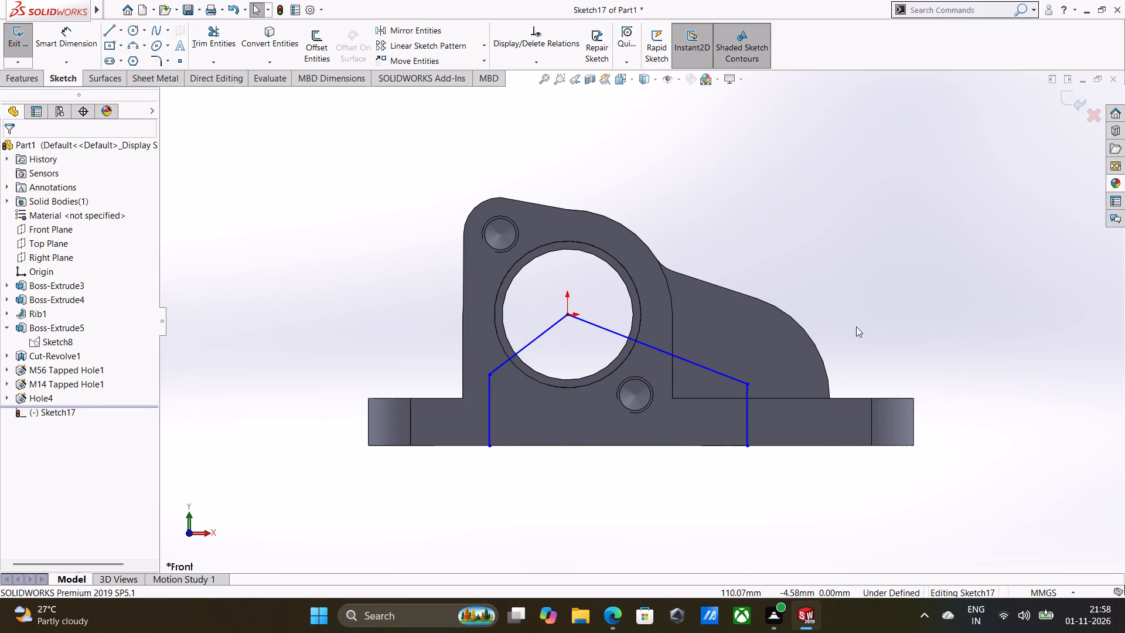
Dimension the angle between the two sloped lines meeting at the origin as 120°.
{"action": "right_click_drag", "start_coordinate": [894, 282], "coordinate": [913, 169]}
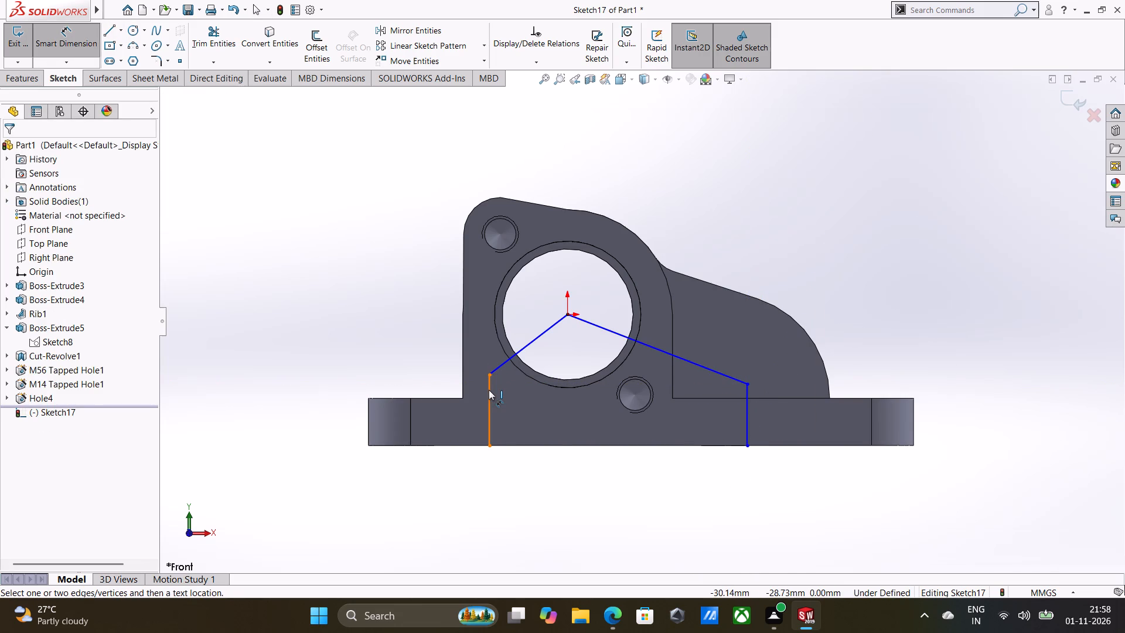
{"action": "left_click", "coordinate": [516, 353]}
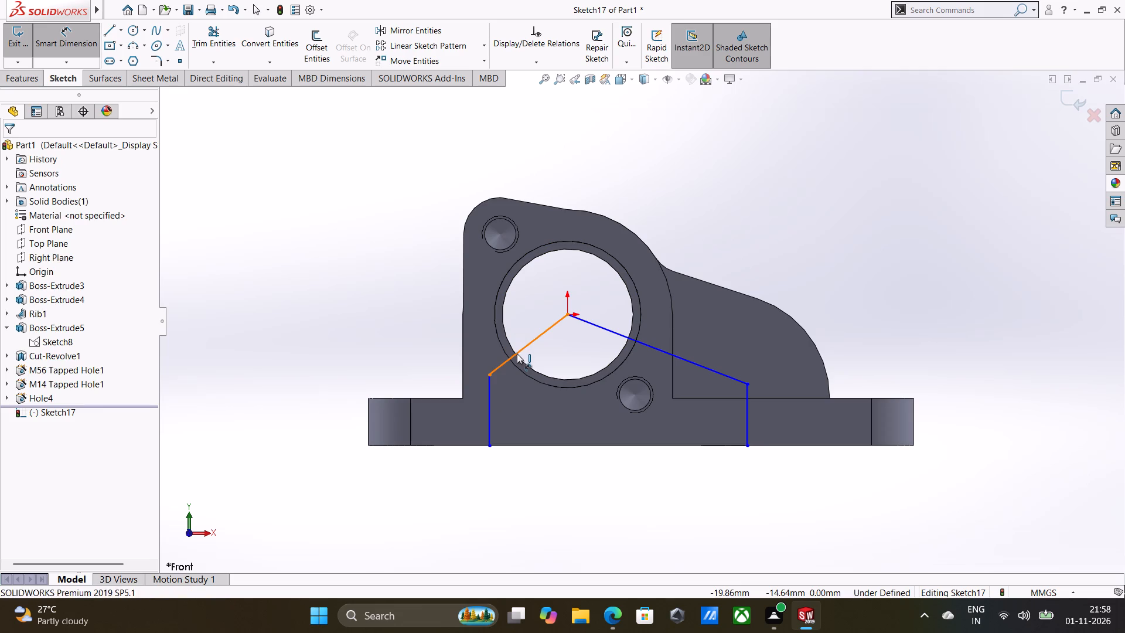
{"action": "left_click", "coordinate": [612, 334]}
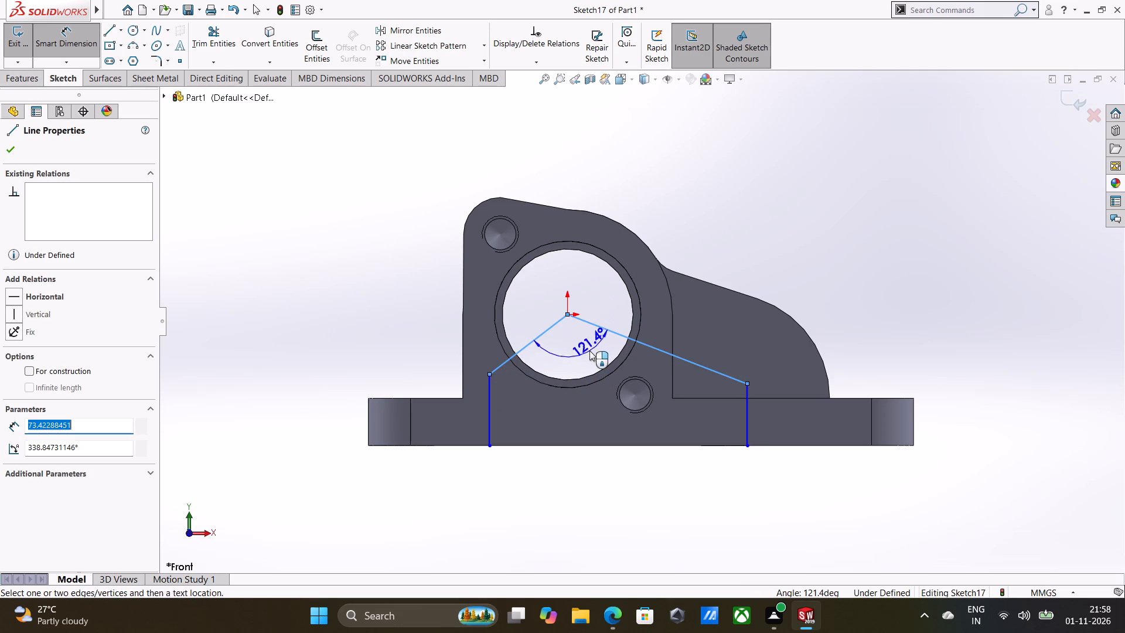
{"action": "left_click", "coordinate": [585, 350]}
{"action": "key", "text": "1"}
{"action": "type", "text": "20"}
{"action": "key", "text": "Return"}
{"action": "key", "text": "period"}
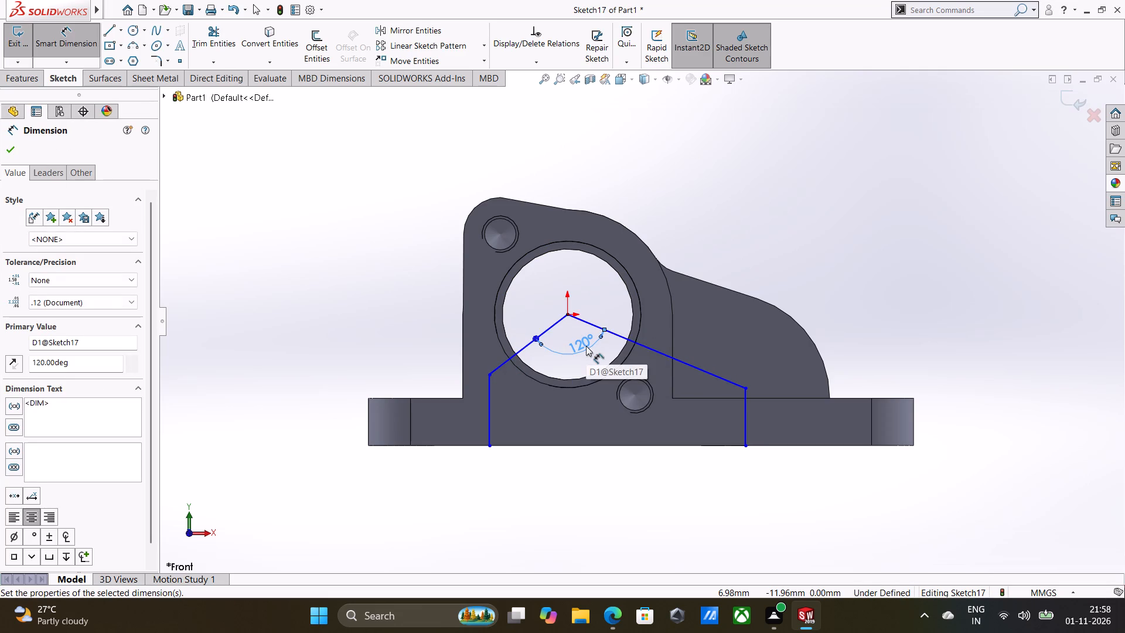
Dimension the horizontal distance between the two vertical lines as 96 mm, placed below the base.
{"action": "left_click", "coordinate": [491, 430]}
{"action": "left_click", "coordinate": [745, 420]}
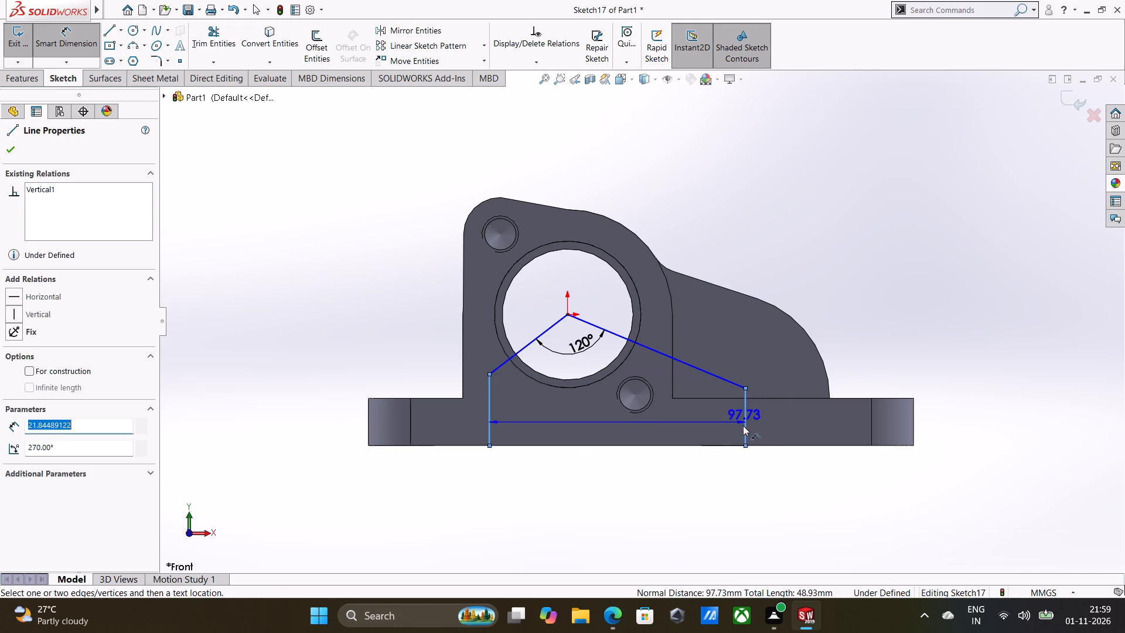
{"action": "left_click", "coordinate": [632, 481]}
{"action": "key", "text": "9"}
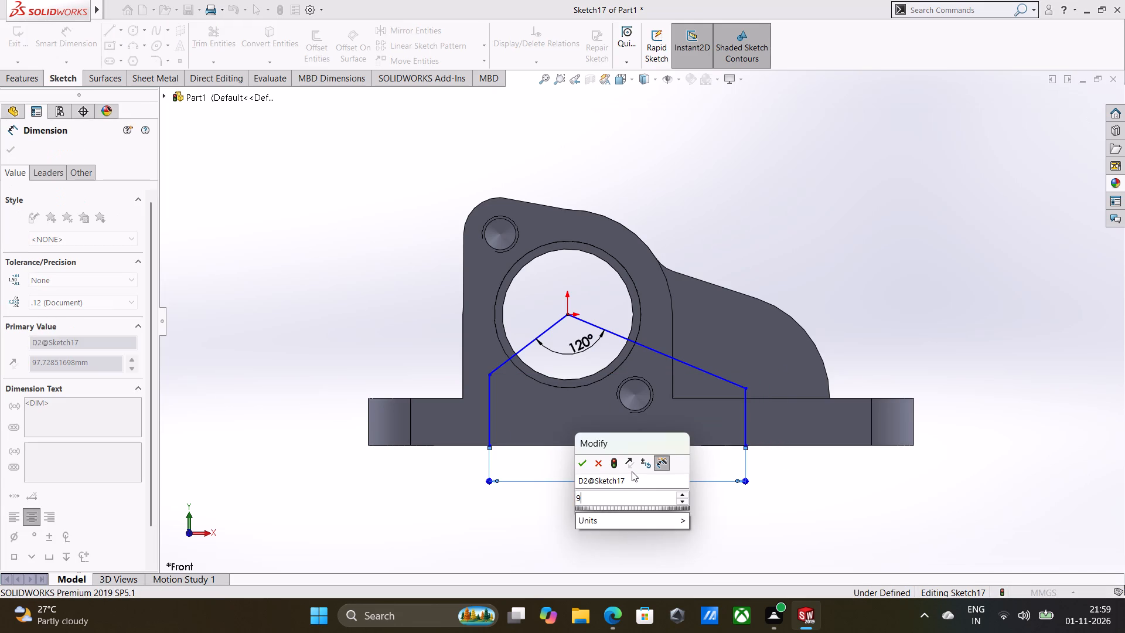
{"action": "key", "text": "6"}
{"action": "key", "text": "Return"}
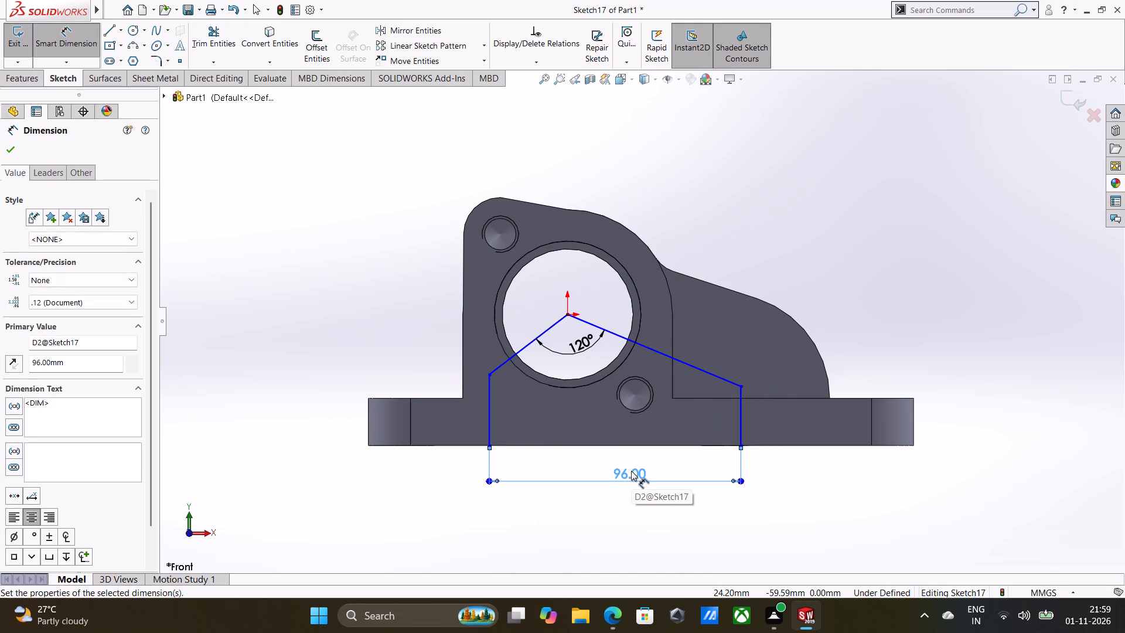
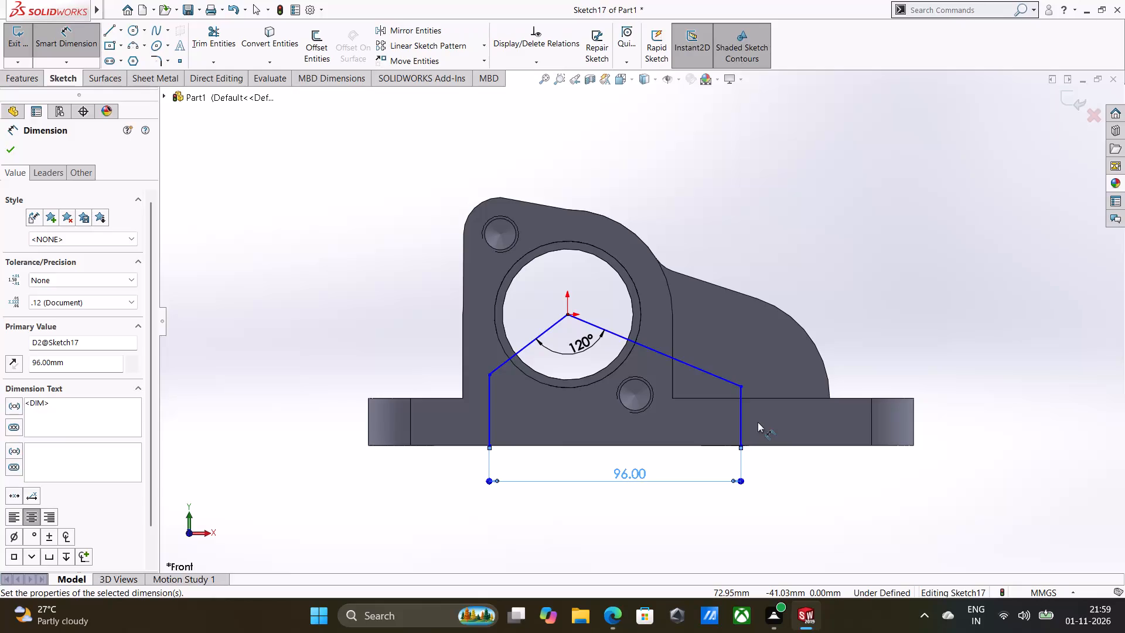
Apply 12 mm sketch fillets to the two corners where the sloped lines meet the vertical lines.
{"action": "right_click", "coordinate": [801, 243]}
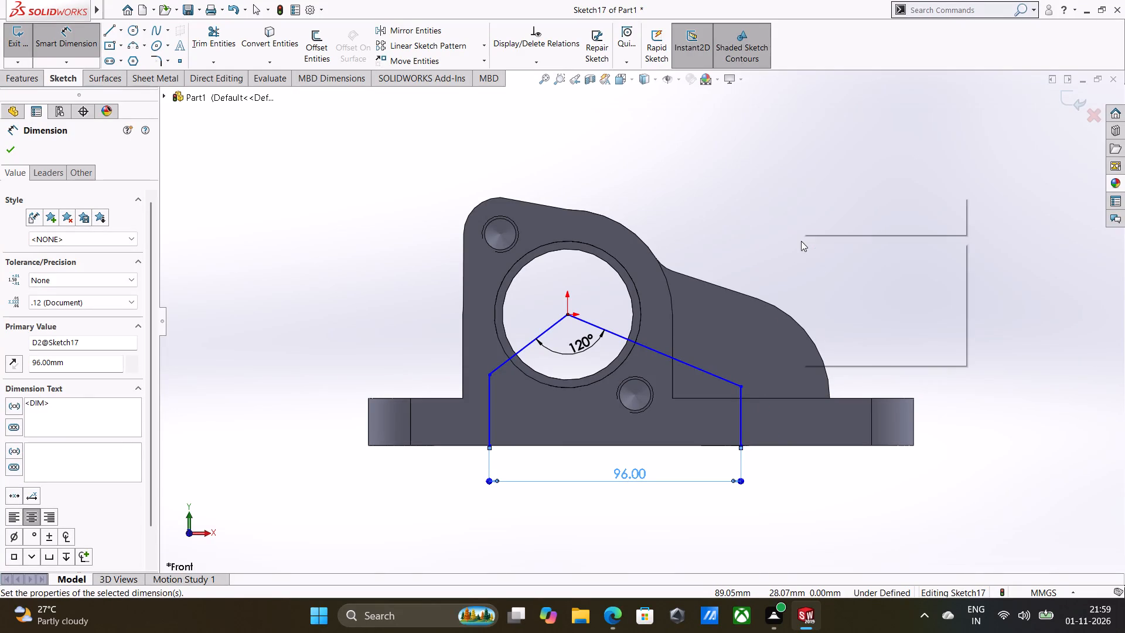
{"action": "left_click", "coordinate": [822, 280]}
{"action": "left_click", "coordinate": [158, 64]}
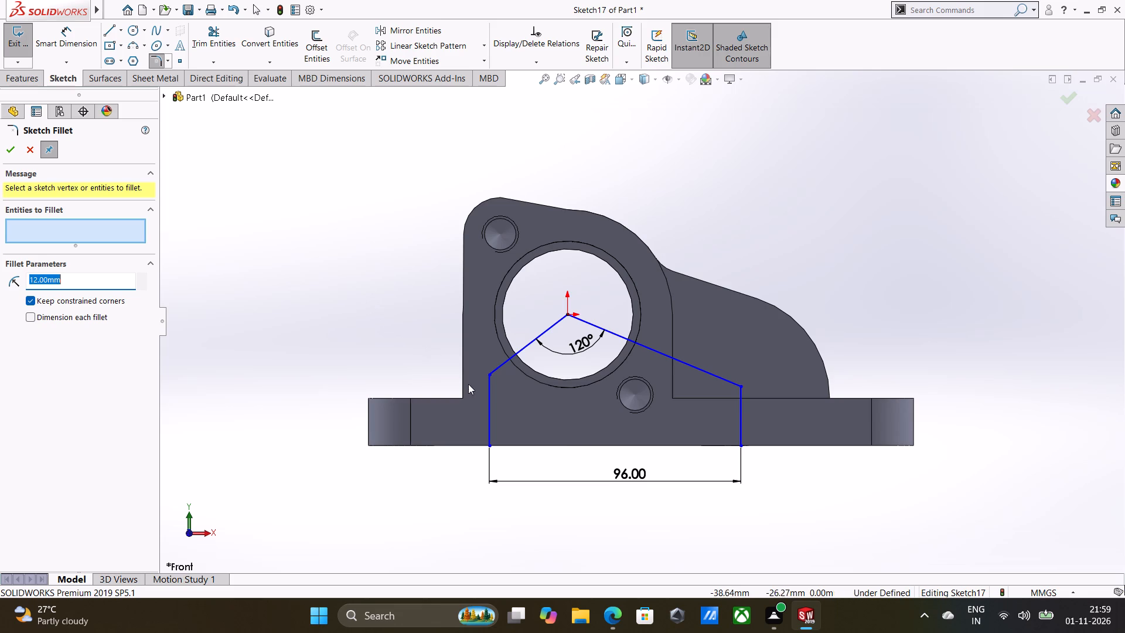
{"action": "left_click", "coordinate": [492, 374]}
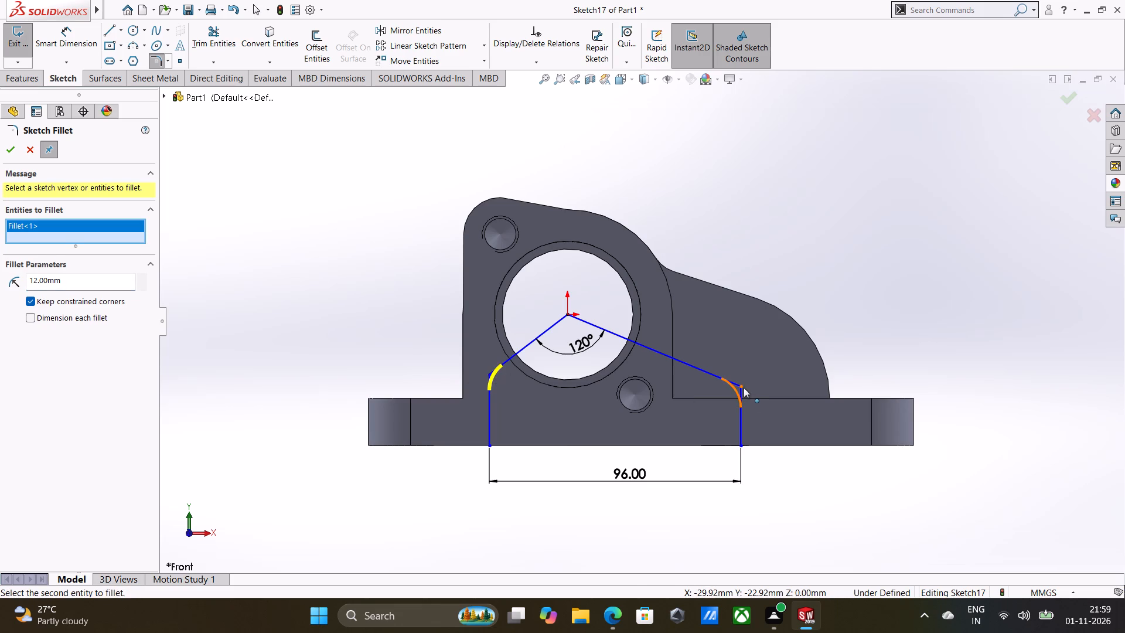
{"action": "left_click", "coordinate": [744, 387]}
{"action": "right_click", "coordinate": [746, 384]}
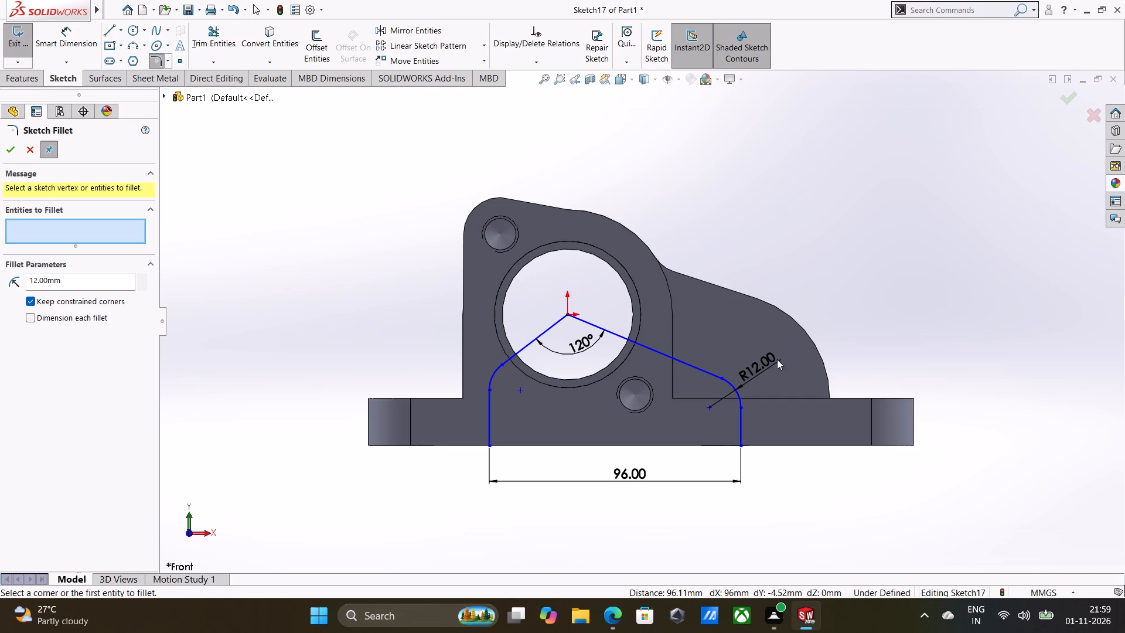
{"action": "key", "text": "grave"}
{"action": "left_click", "coordinate": [9, 154]}
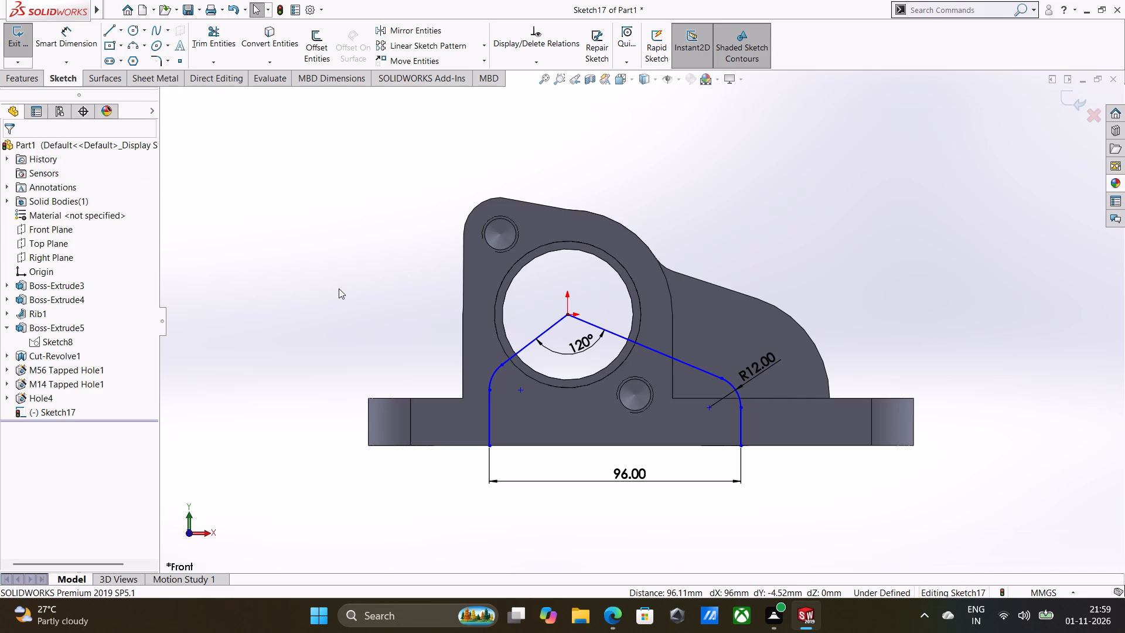
Make the fillet arc nearest the rib concentric with the rib's curved outer edge, and exit the sketch.
{"action": "left_click", "coordinate": [735, 390], "text": "shift"}
{"action": "left_click", "coordinate": [812, 337], "text": "shift"}
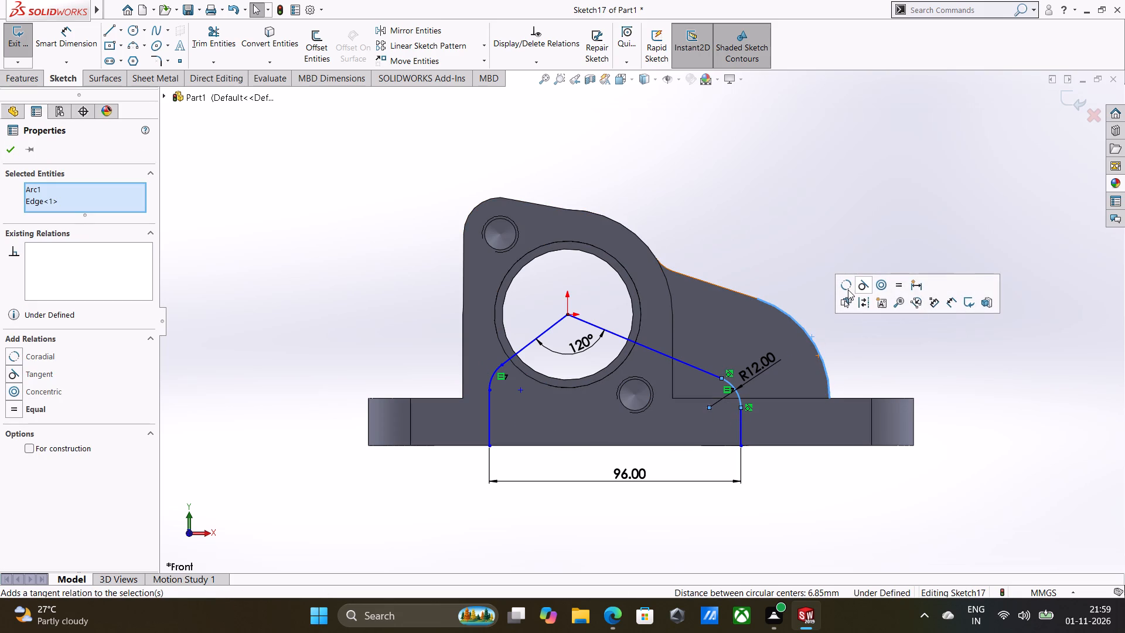
{"action": "left_click", "coordinate": [878, 283]}
{"action": "left_click", "coordinate": [829, 227]}
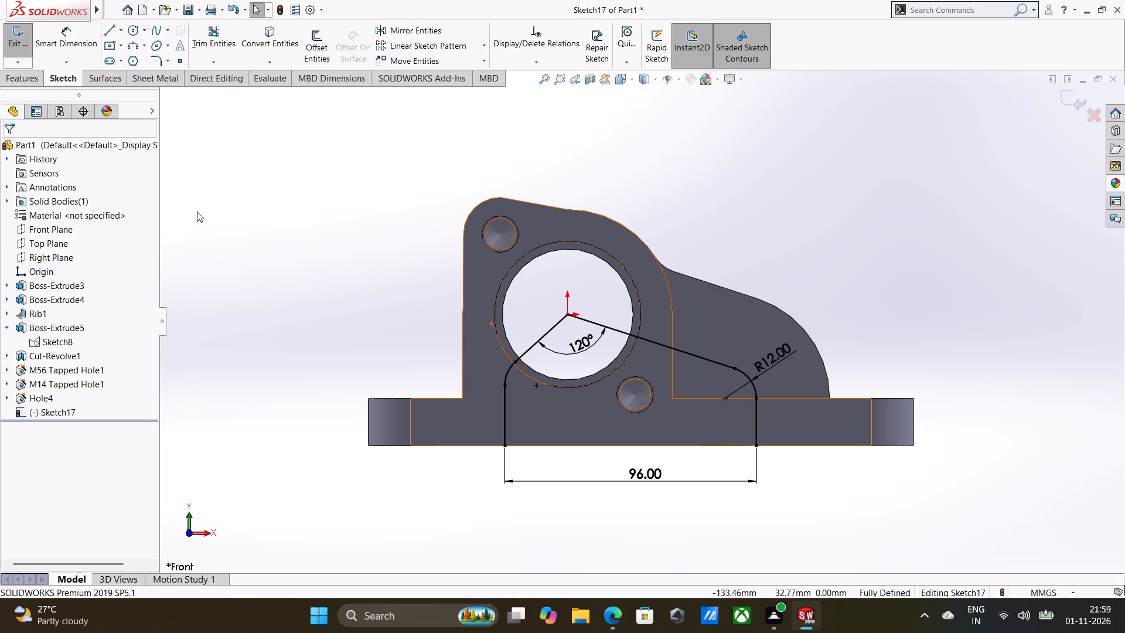
{"action": "left_click", "coordinate": [11, 40]}
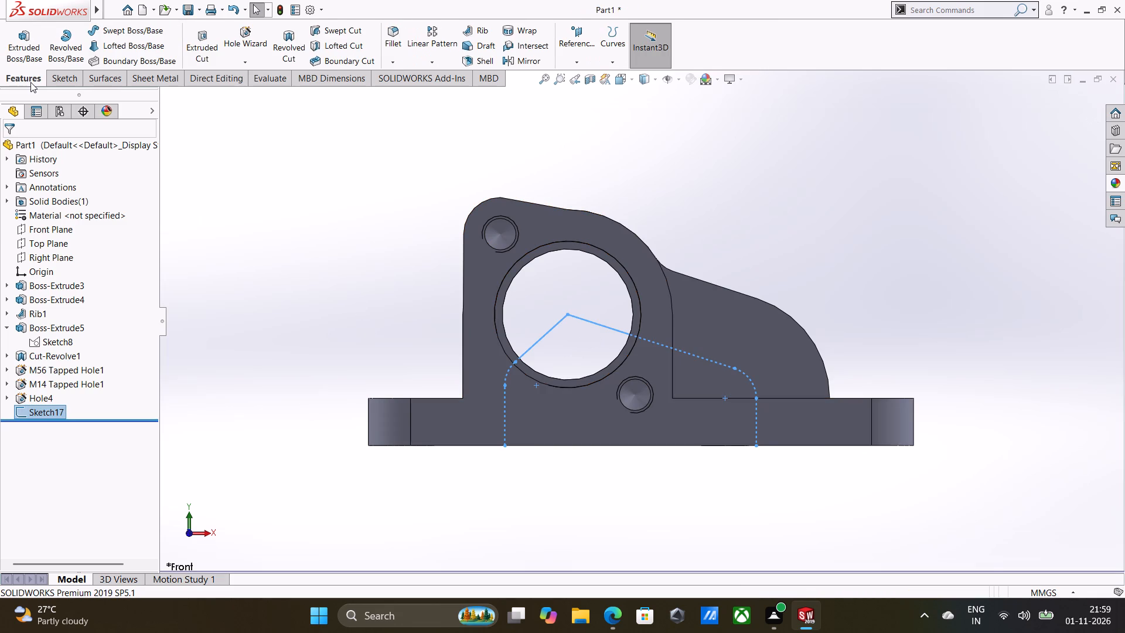
On the base's bottom face, sketch a centerpoint straight slot along Z beyond the path's +X end, about 39 mm between centres and 13 mm wide.
{"action": "middle_click_drag", "start_coordinate": [390, 162], "coordinate": [429, 61]}
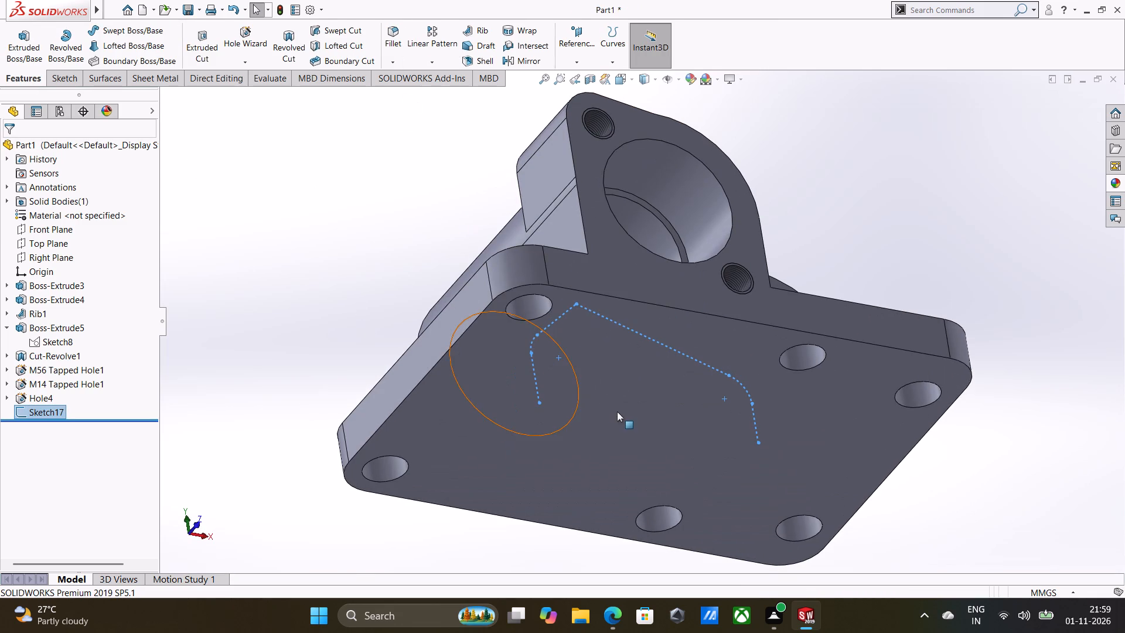
{"action": "left_click", "coordinate": [617, 411]}
{"action": "left_click", "coordinate": [669, 379]}
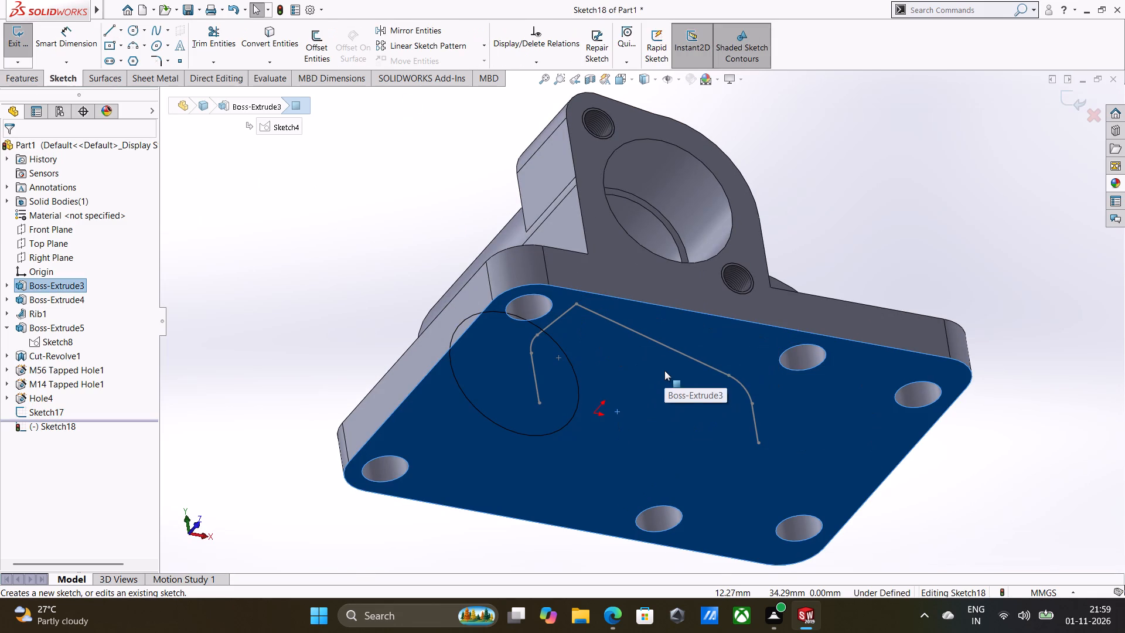
{"action": "key", "text": "ctrl+8"}
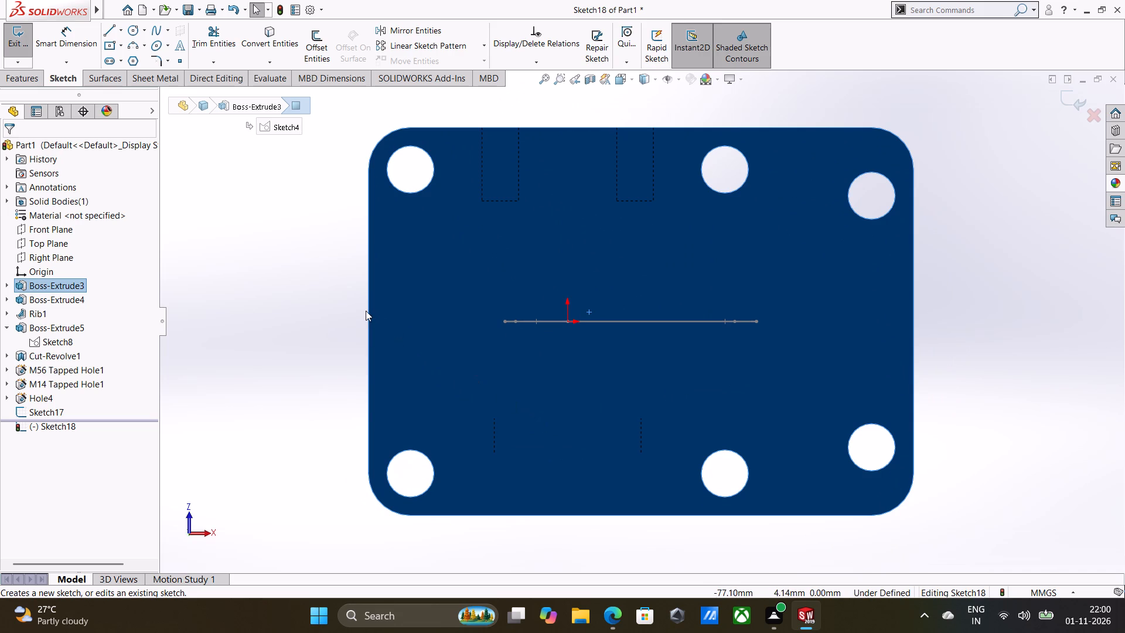
{"action": "left_click", "coordinate": [112, 63]}
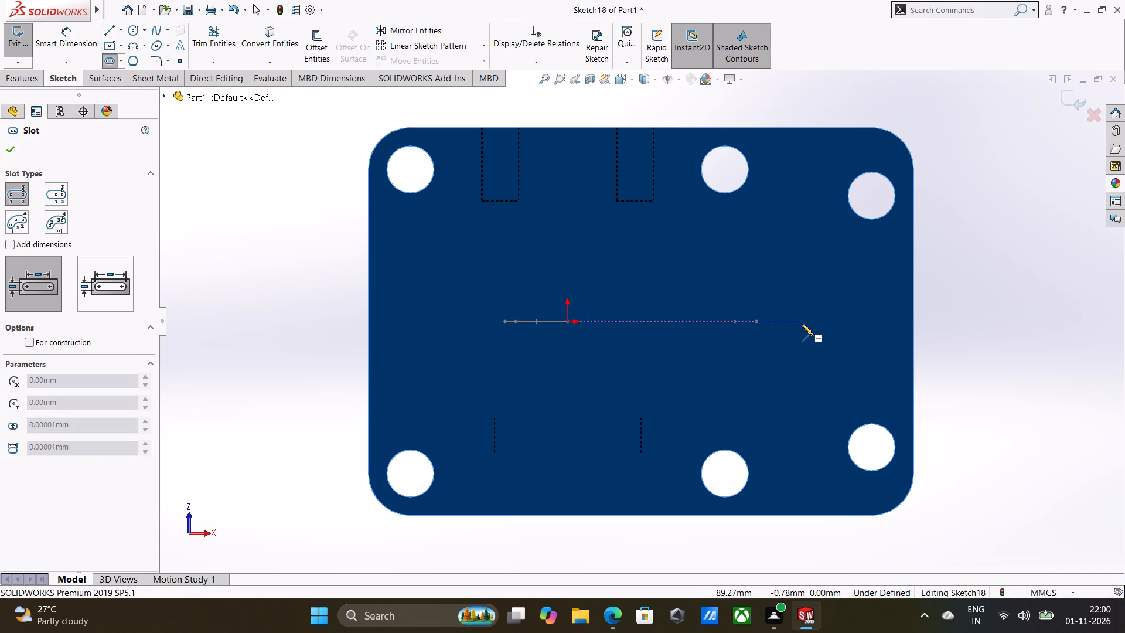
{"action": "left_click", "coordinate": [124, 60]}
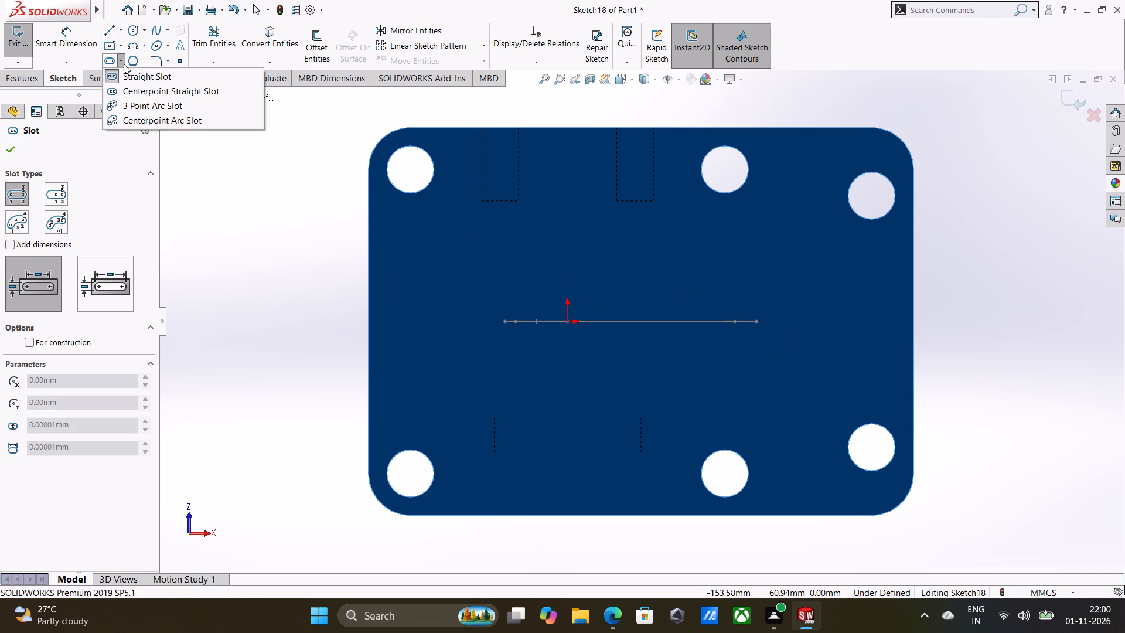
{"action": "left_click", "coordinate": [169, 92]}
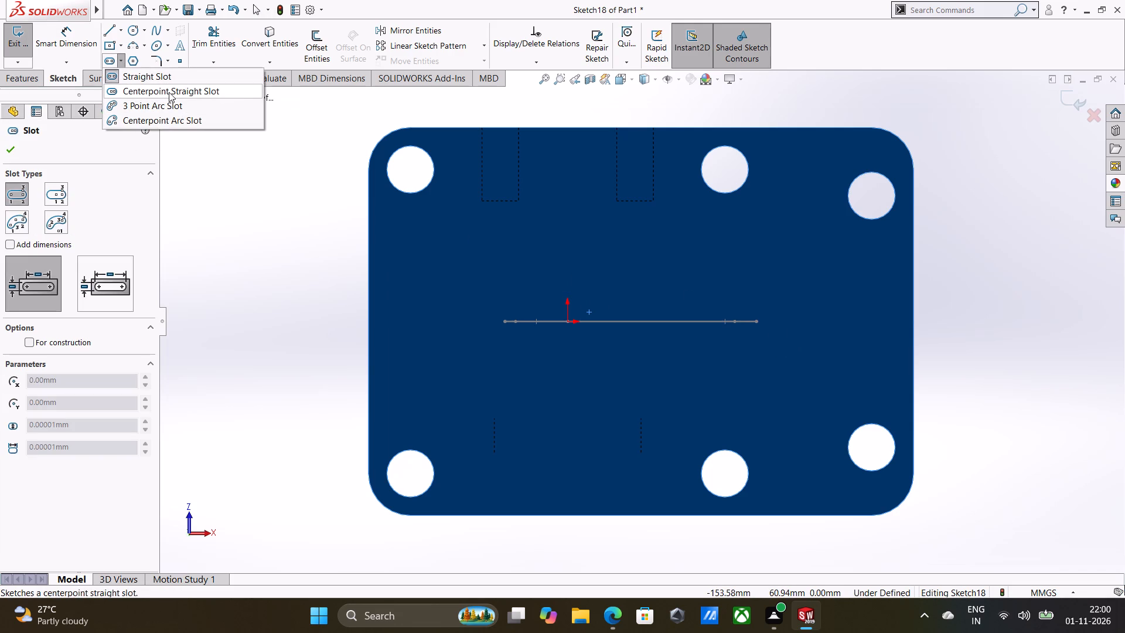
{"action": "left_click", "coordinate": [810, 323]}
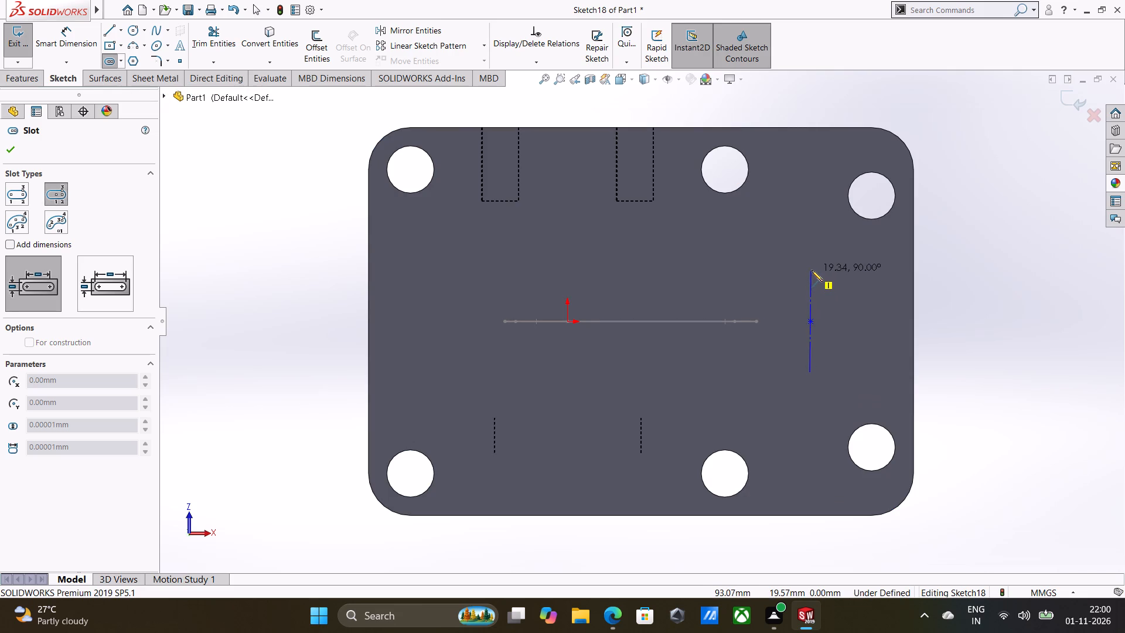
{"action": "left_click", "coordinate": [812, 270]}
{"action": "left_click", "coordinate": [828, 275]}
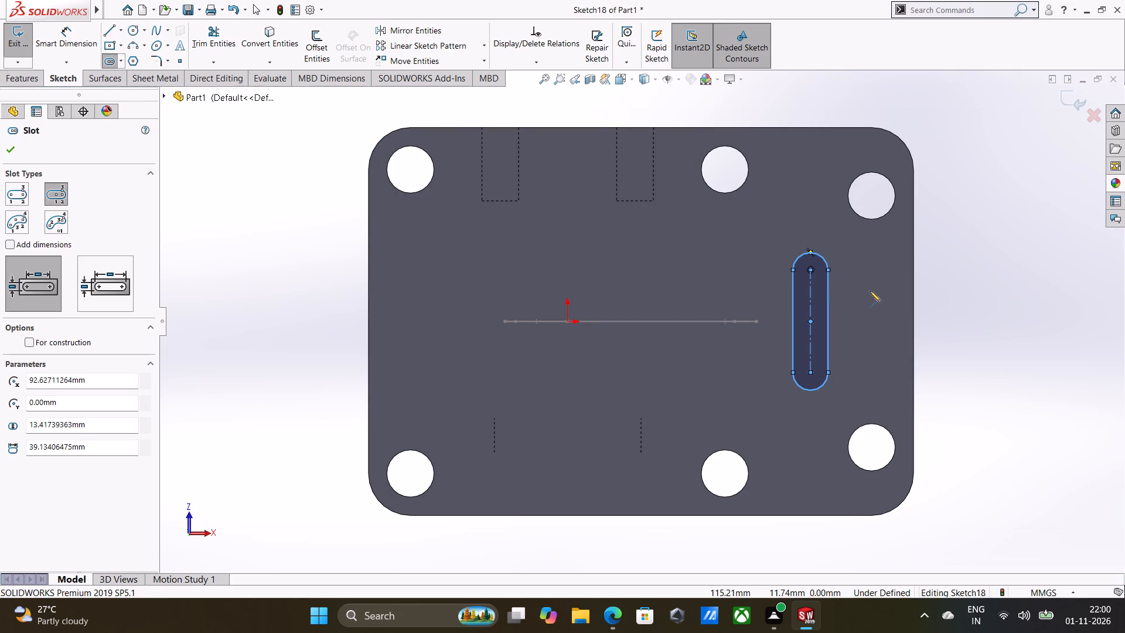
Dimension the slot's end arc radius as 6 mm.
{"action": "right_click_drag", "start_coordinate": [953, 355], "coordinate": [955, 248]}
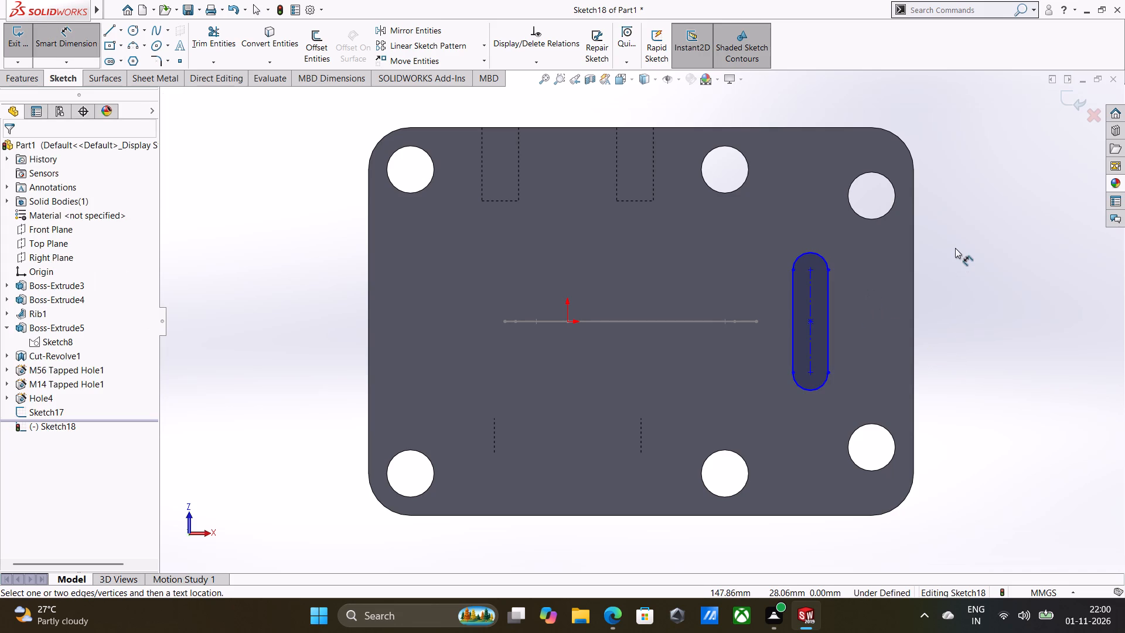
{"action": "left_click", "coordinate": [818, 256]}
{"action": "left_click", "coordinate": [838, 243]}
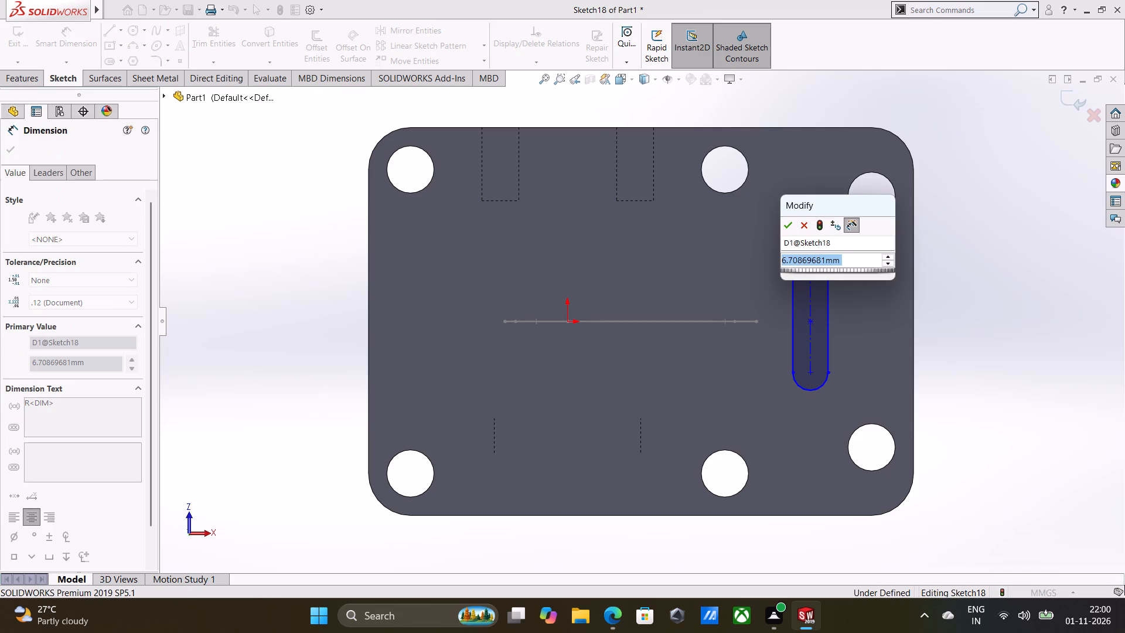
{"action": "key", "text": "6"}
{"action": "key", "text": "Return"}
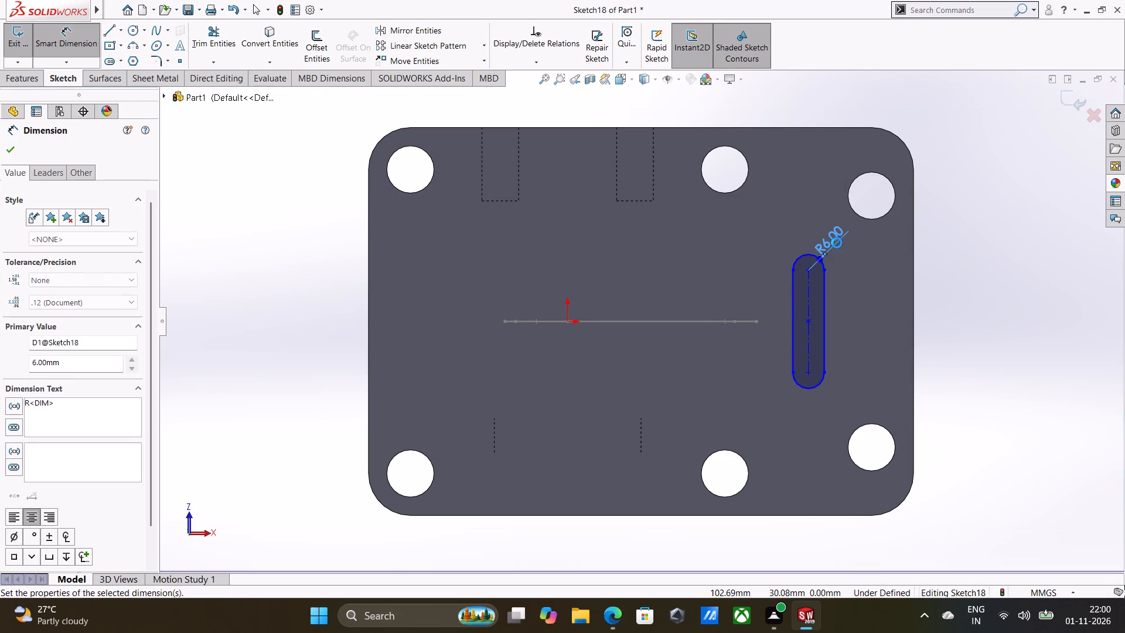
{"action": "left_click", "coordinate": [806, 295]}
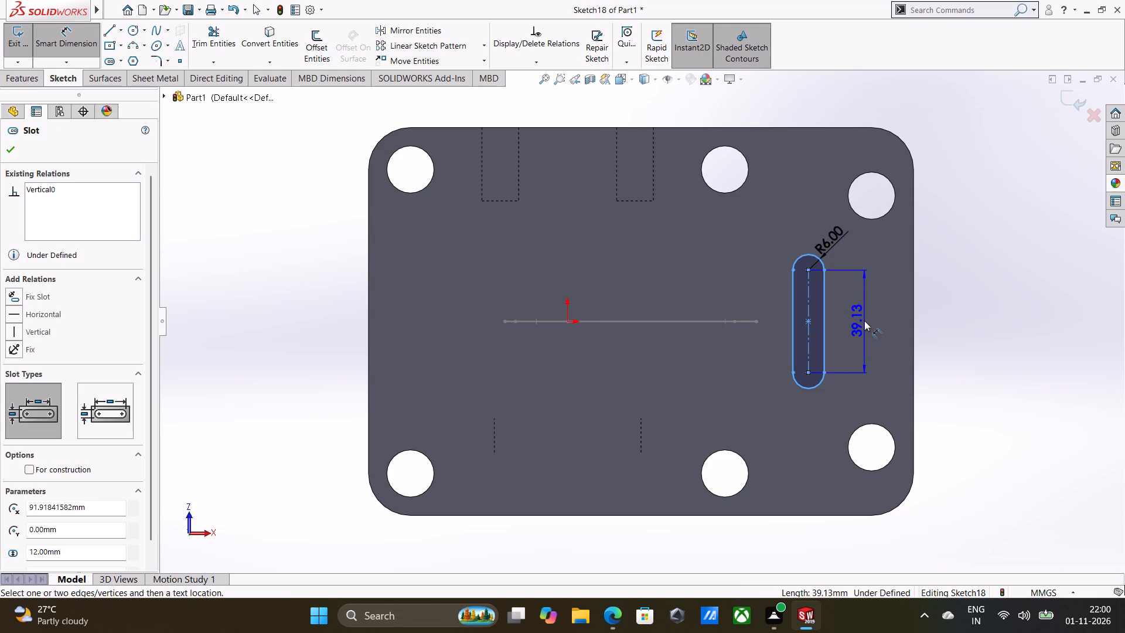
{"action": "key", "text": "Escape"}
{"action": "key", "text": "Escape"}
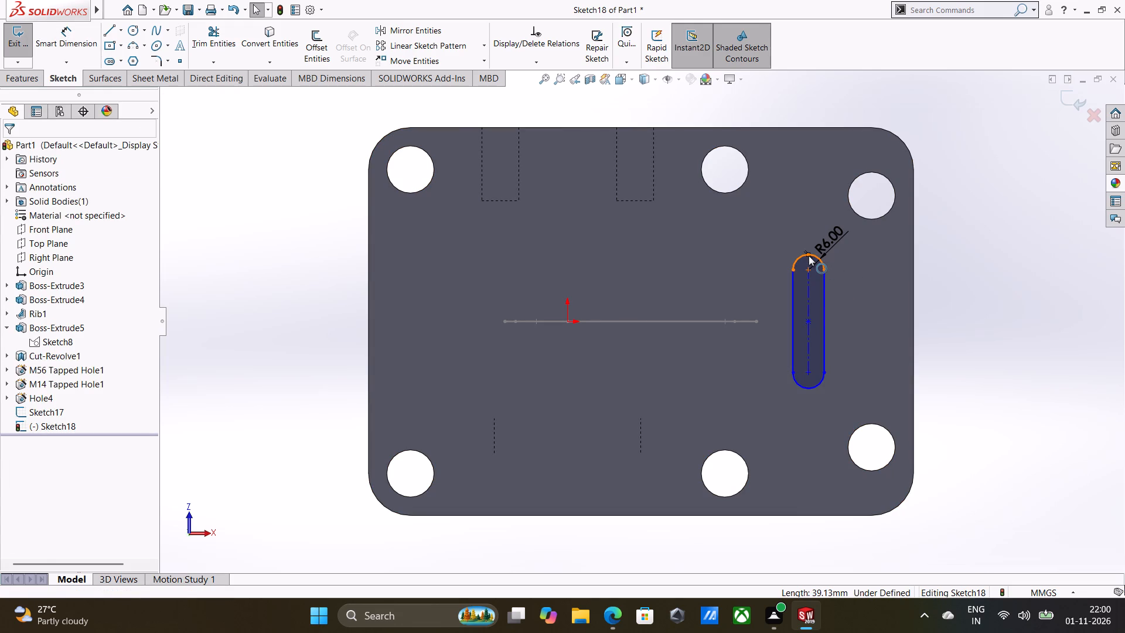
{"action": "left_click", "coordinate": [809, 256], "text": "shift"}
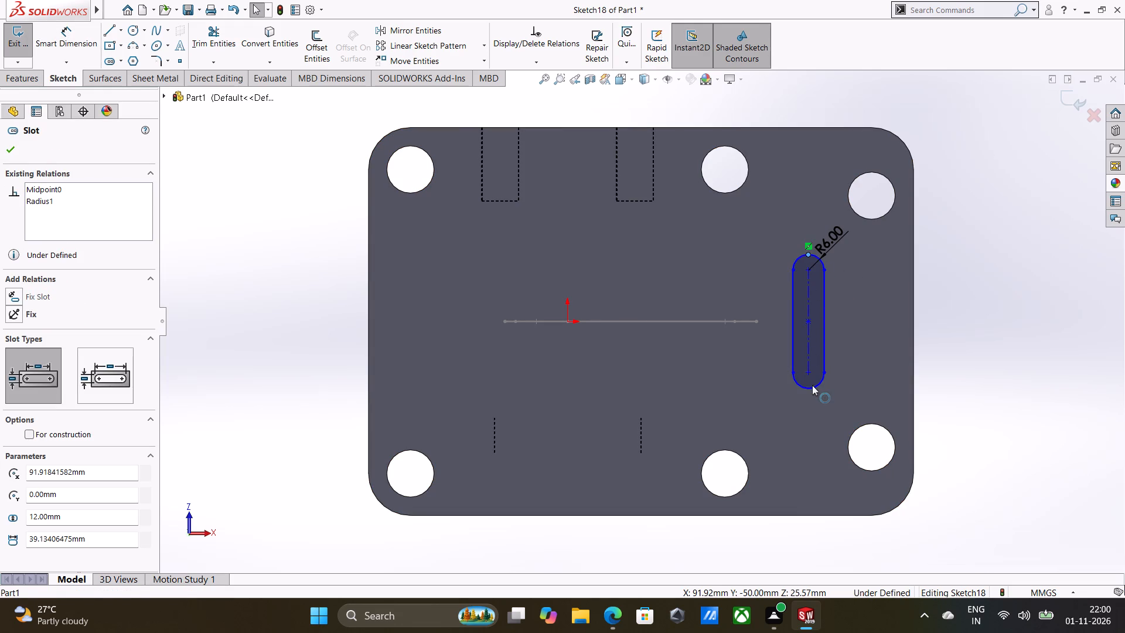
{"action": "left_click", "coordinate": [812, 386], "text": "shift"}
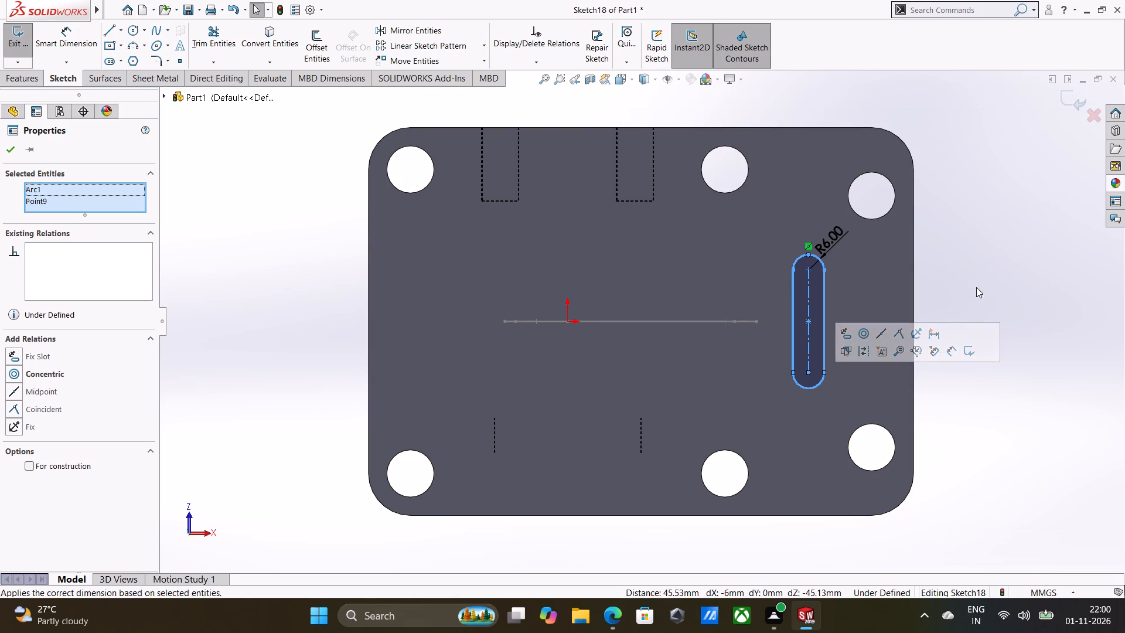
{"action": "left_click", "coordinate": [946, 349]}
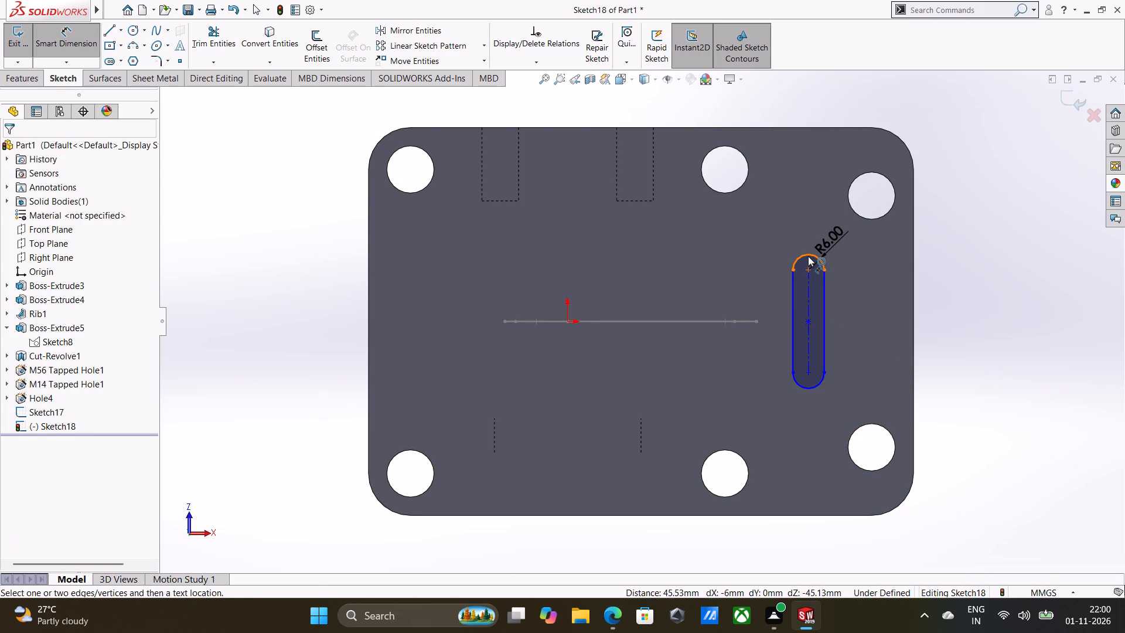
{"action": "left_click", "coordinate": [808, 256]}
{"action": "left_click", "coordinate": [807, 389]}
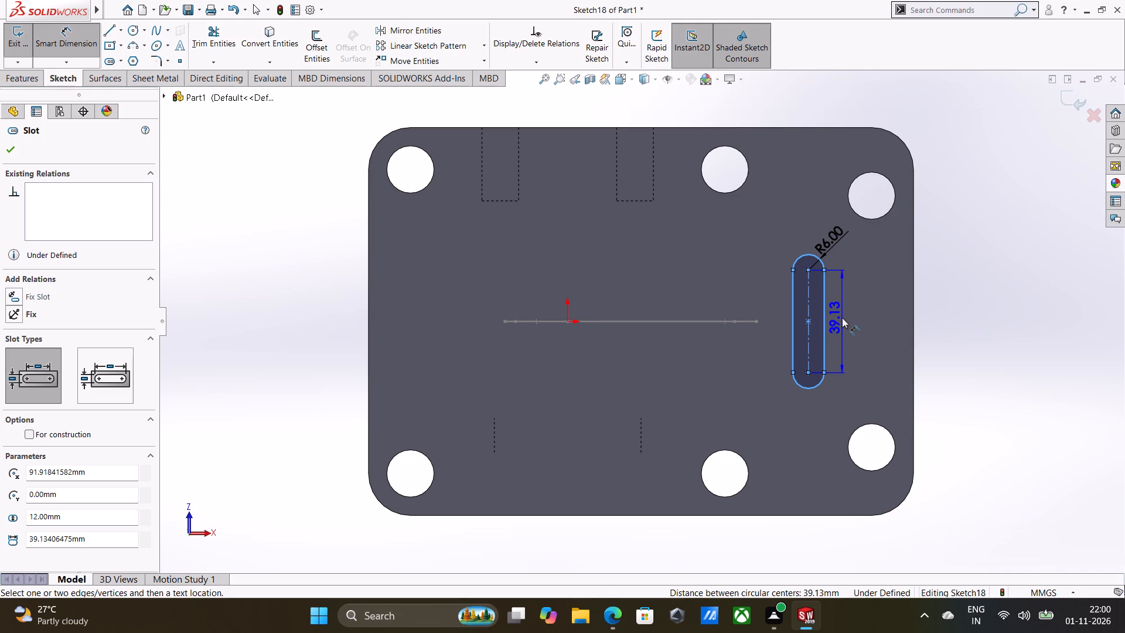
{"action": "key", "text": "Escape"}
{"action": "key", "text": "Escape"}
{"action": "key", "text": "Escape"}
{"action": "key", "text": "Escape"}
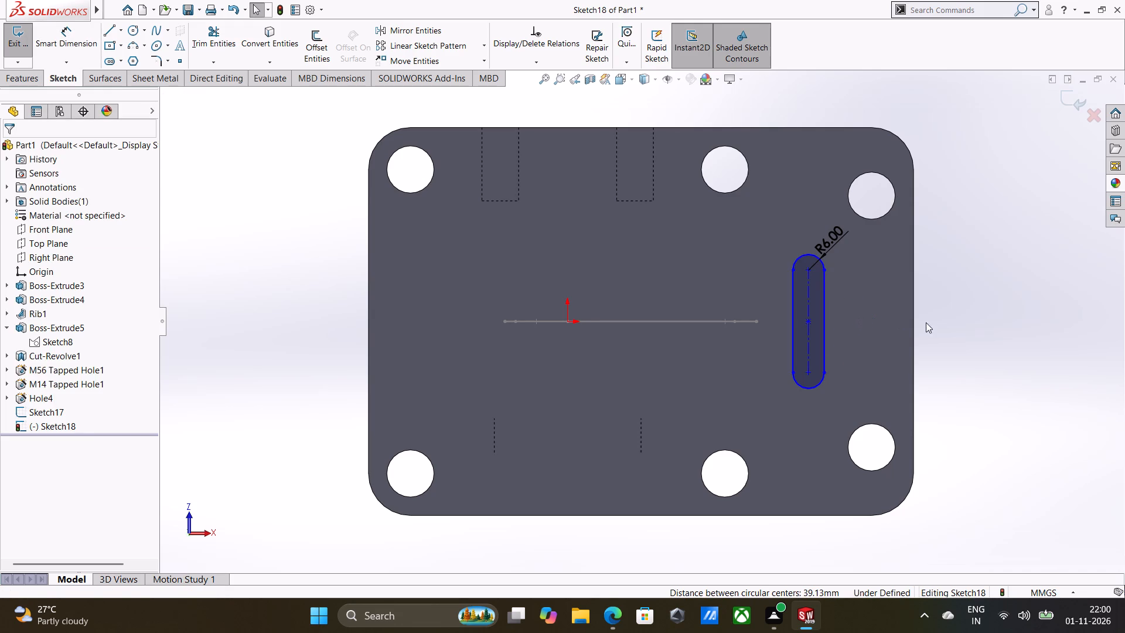
Dimension the slot's overall length between the outer extremes of its end arcs as 36 mm.
{"action": "right_click_drag", "start_coordinate": [963, 306], "coordinate": [960, 192]}
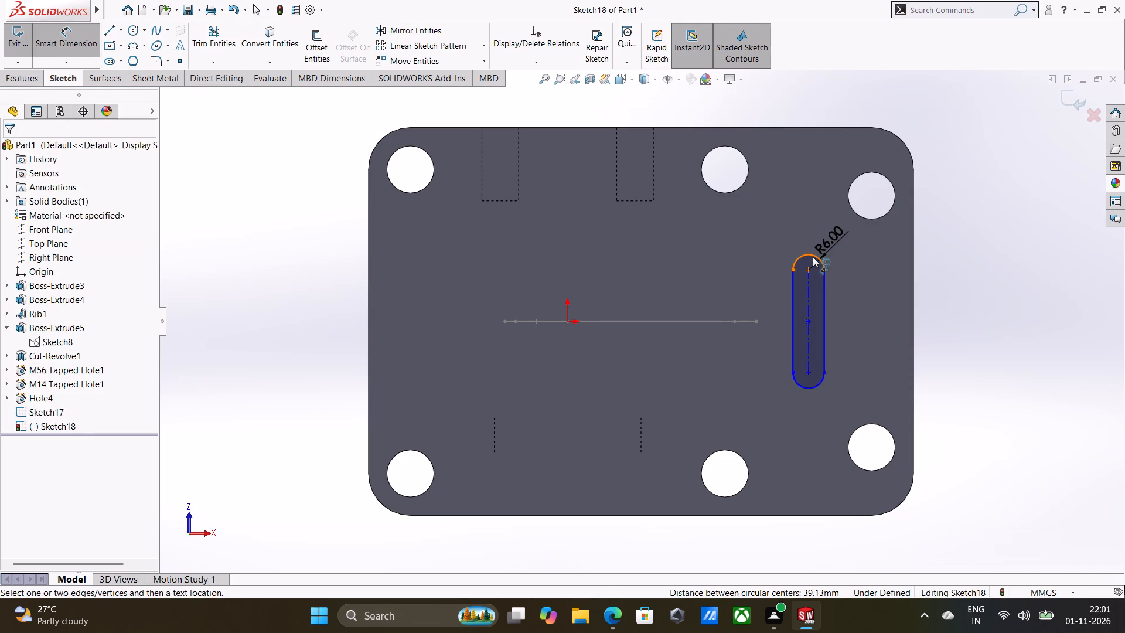
{"action": "left_click", "coordinate": [812, 257], "text": "shift"}
{"action": "left_click", "coordinate": [813, 385], "text": "shift"}
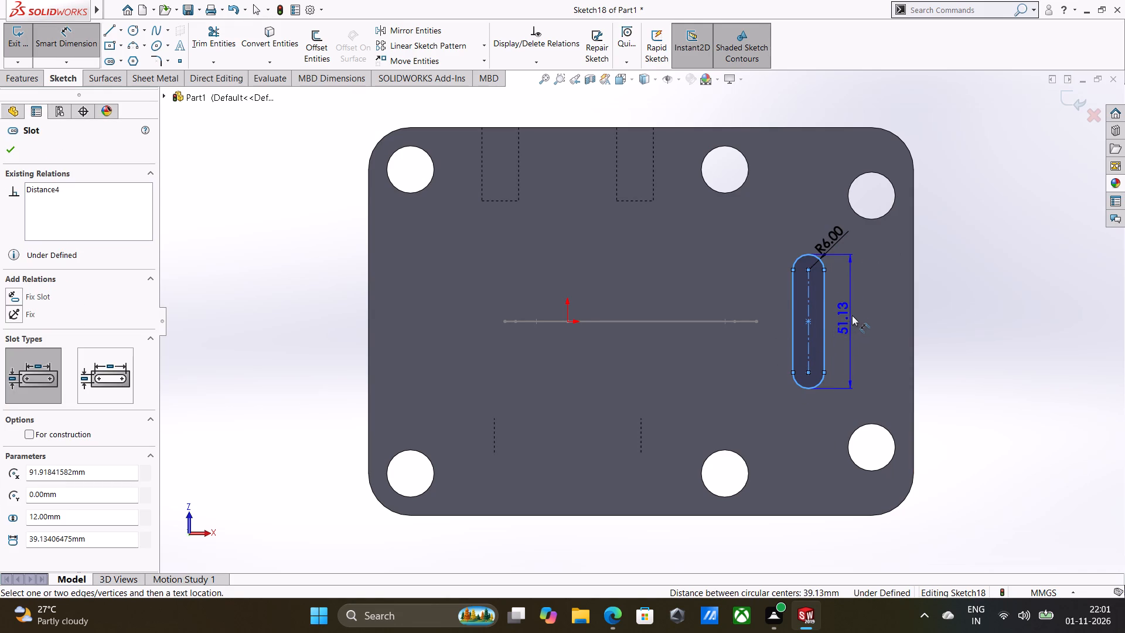
{"action": "left_click", "coordinate": [853, 312]}
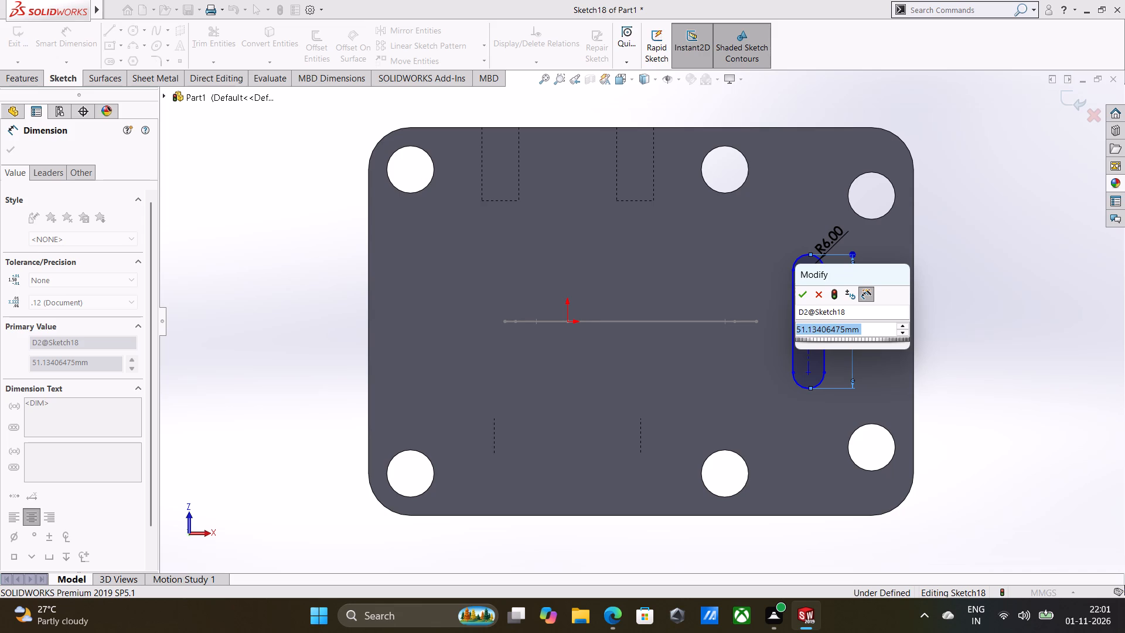
{"action": "key", "text": "3"}
{"action": "key", "text": "6"}
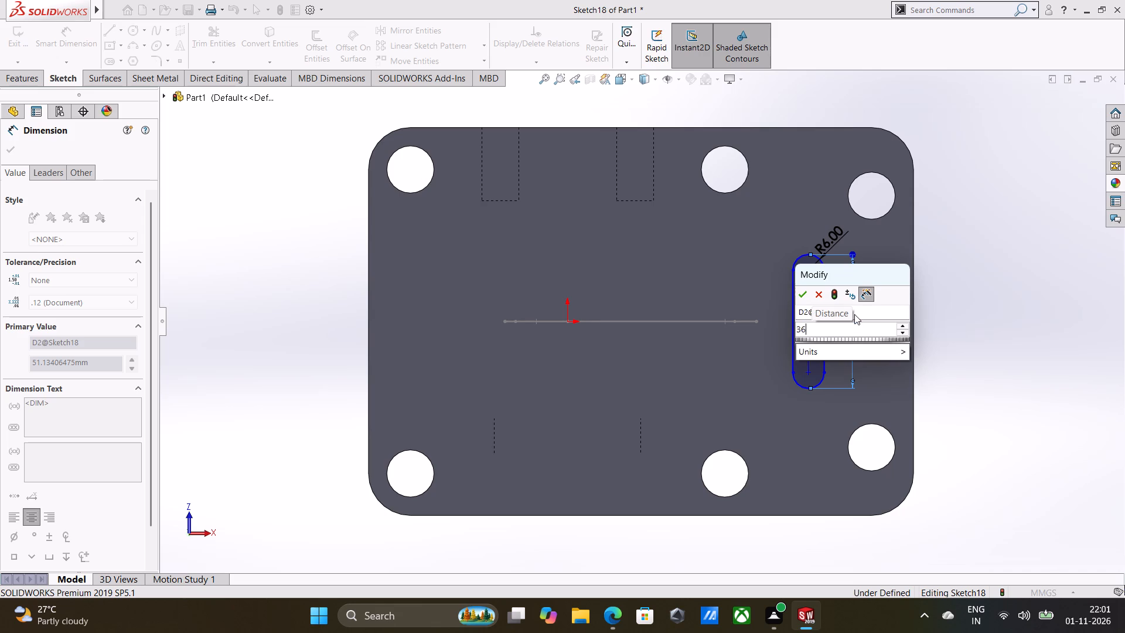
{"action": "key", "text": "Return"}
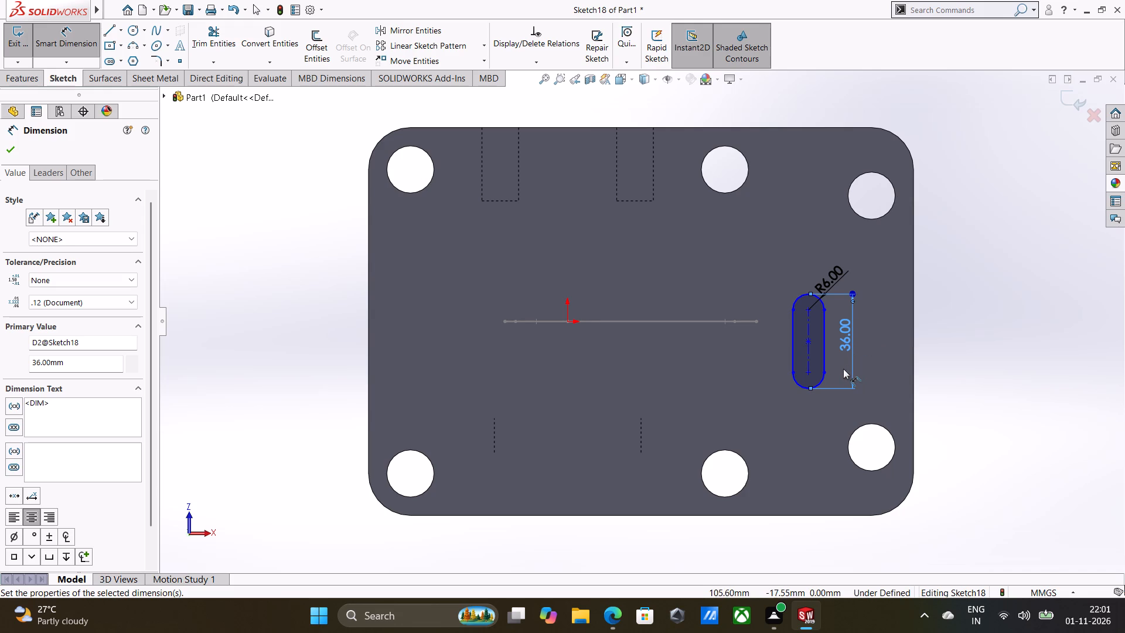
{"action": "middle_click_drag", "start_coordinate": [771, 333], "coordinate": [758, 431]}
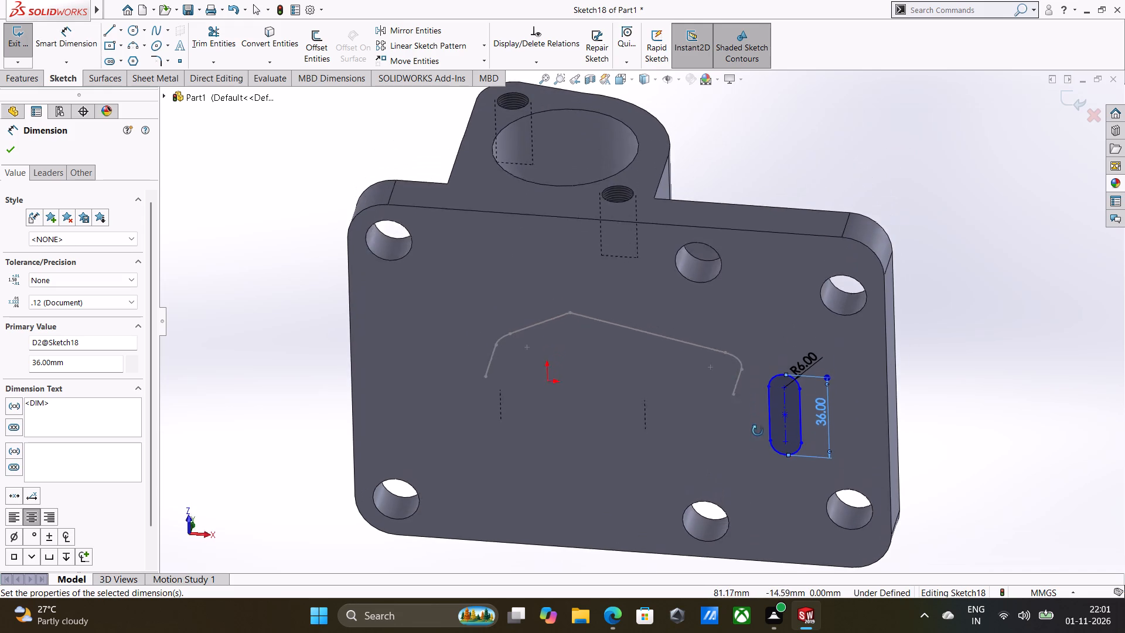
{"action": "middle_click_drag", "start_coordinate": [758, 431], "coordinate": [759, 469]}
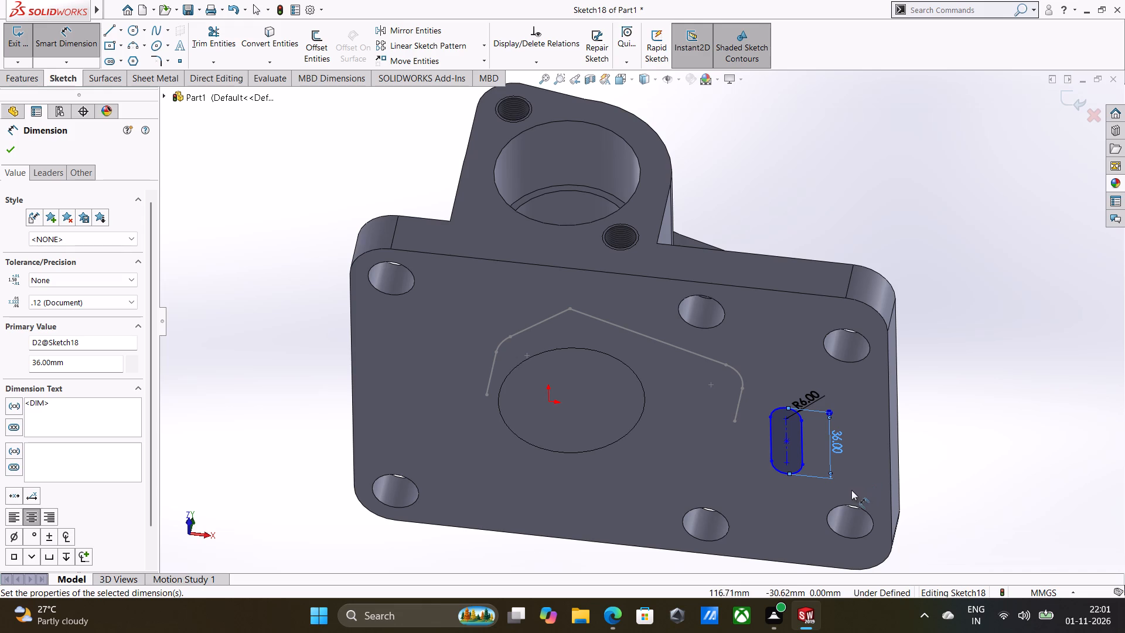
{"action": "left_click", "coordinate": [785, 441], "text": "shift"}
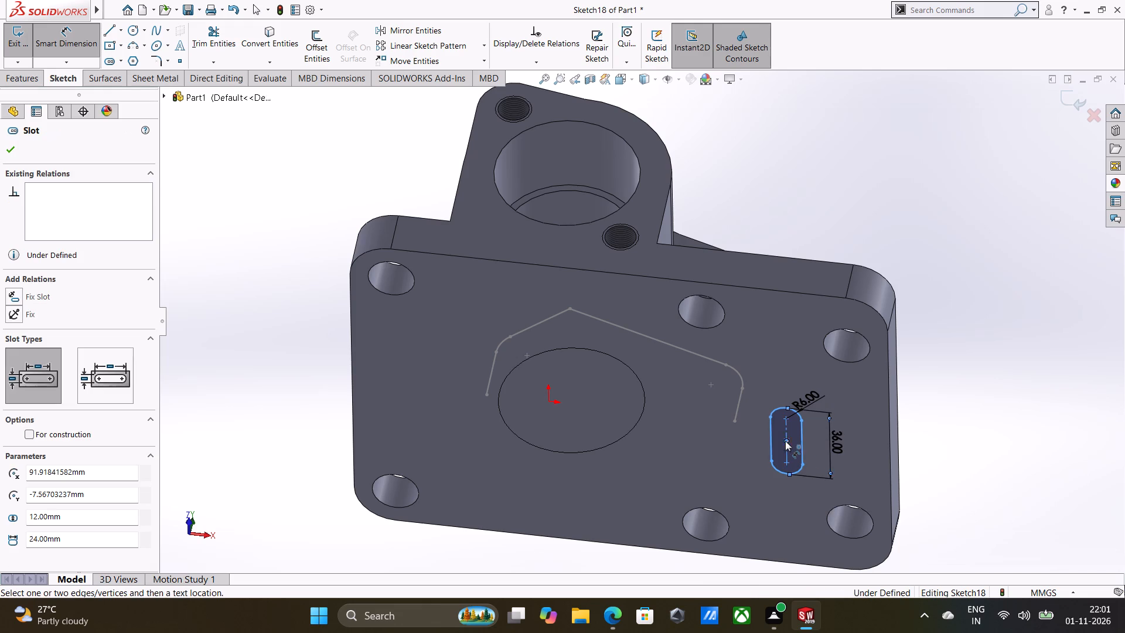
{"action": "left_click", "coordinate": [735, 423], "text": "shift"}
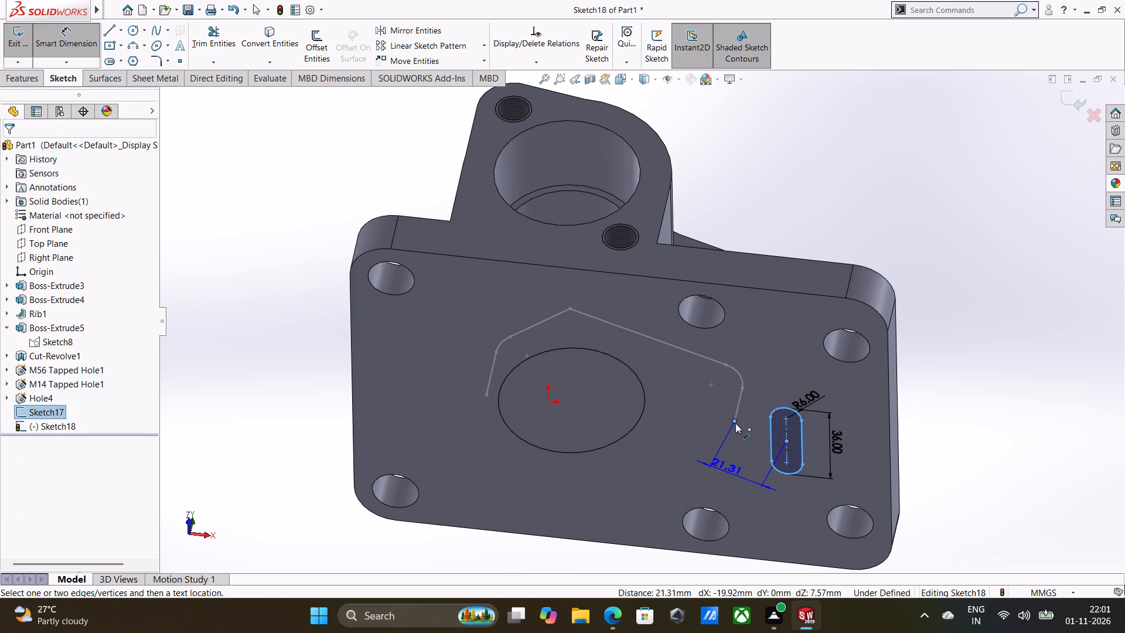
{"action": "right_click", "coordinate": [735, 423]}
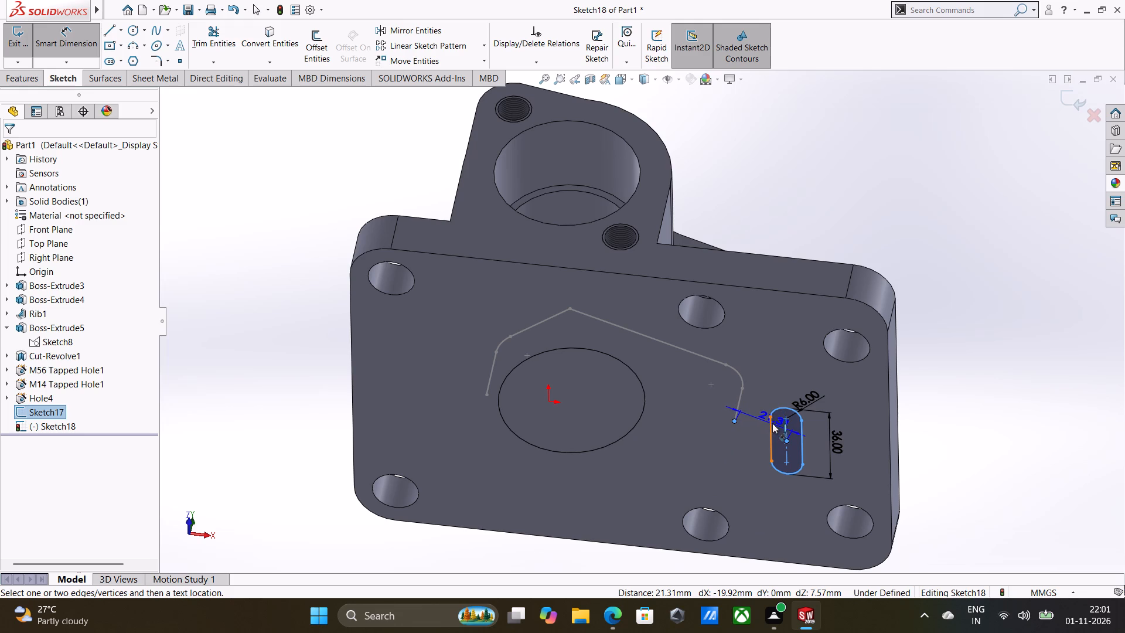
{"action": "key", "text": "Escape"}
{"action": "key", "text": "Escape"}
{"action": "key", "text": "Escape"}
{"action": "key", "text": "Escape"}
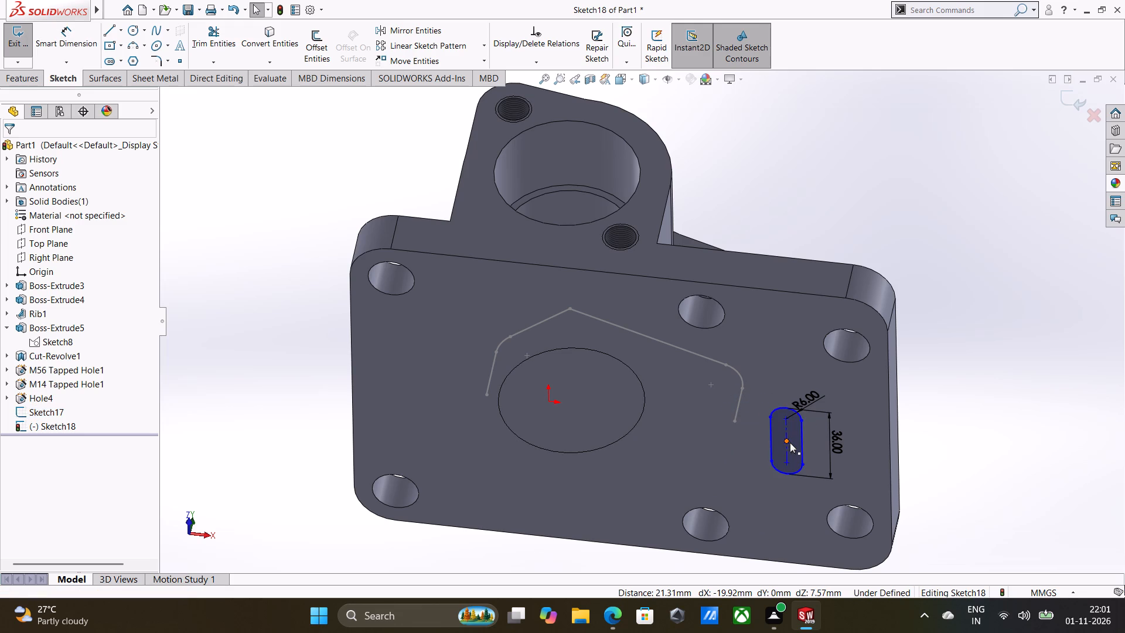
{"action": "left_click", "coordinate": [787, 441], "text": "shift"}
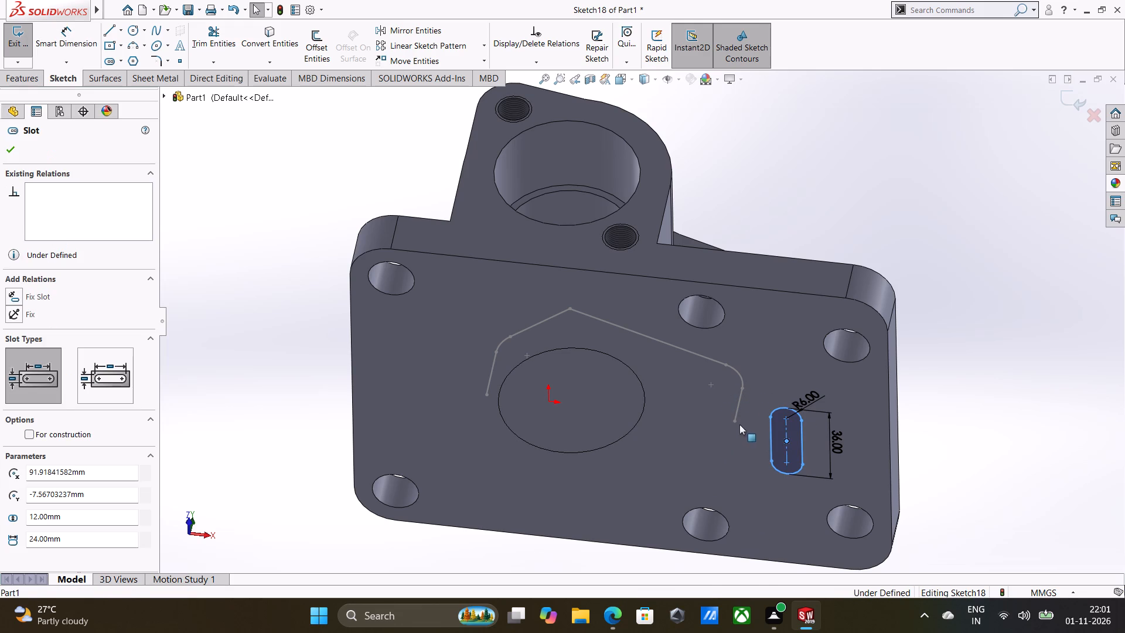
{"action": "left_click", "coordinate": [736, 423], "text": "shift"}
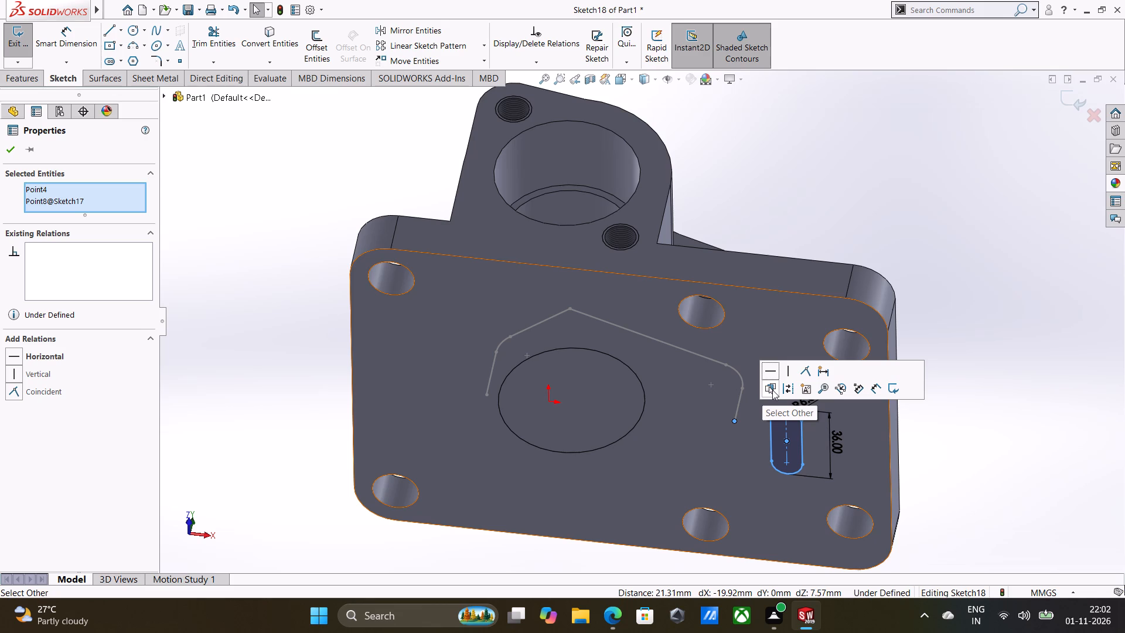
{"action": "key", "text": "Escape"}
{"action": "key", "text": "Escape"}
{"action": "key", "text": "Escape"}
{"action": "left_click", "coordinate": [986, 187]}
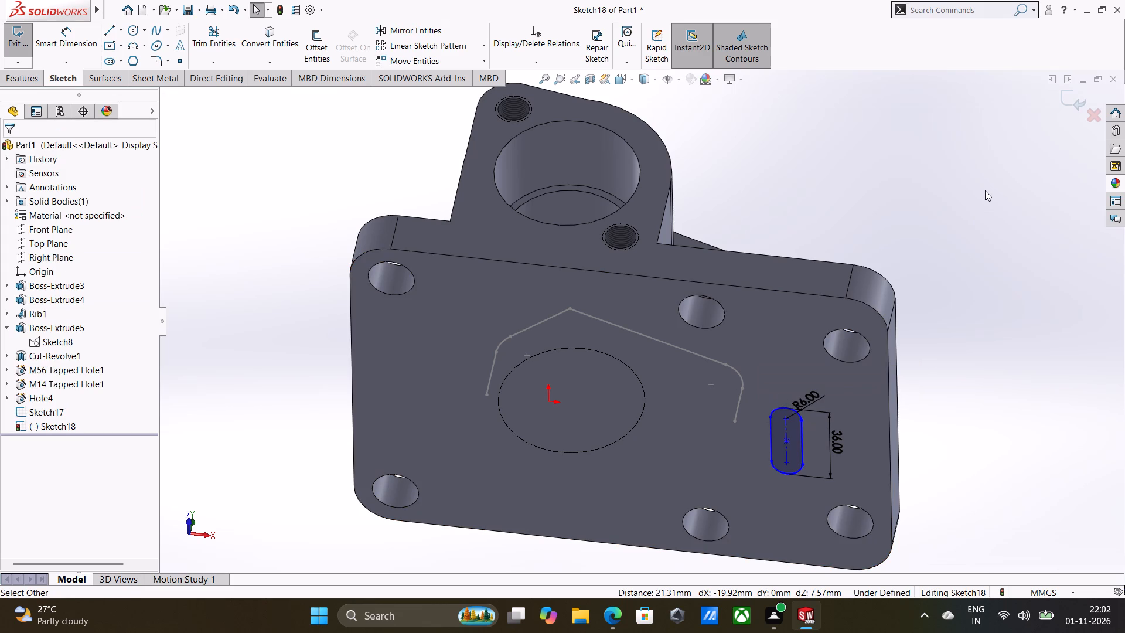
Add a Pierce relation between the slot's centre point and the path's +X end line, and exit the sketch.
{"action": "left_click", "coordinate": [787, 440], "text": "shift"}
{"action": "left_click", "coordinate": [738, 400], "text": "shift"}
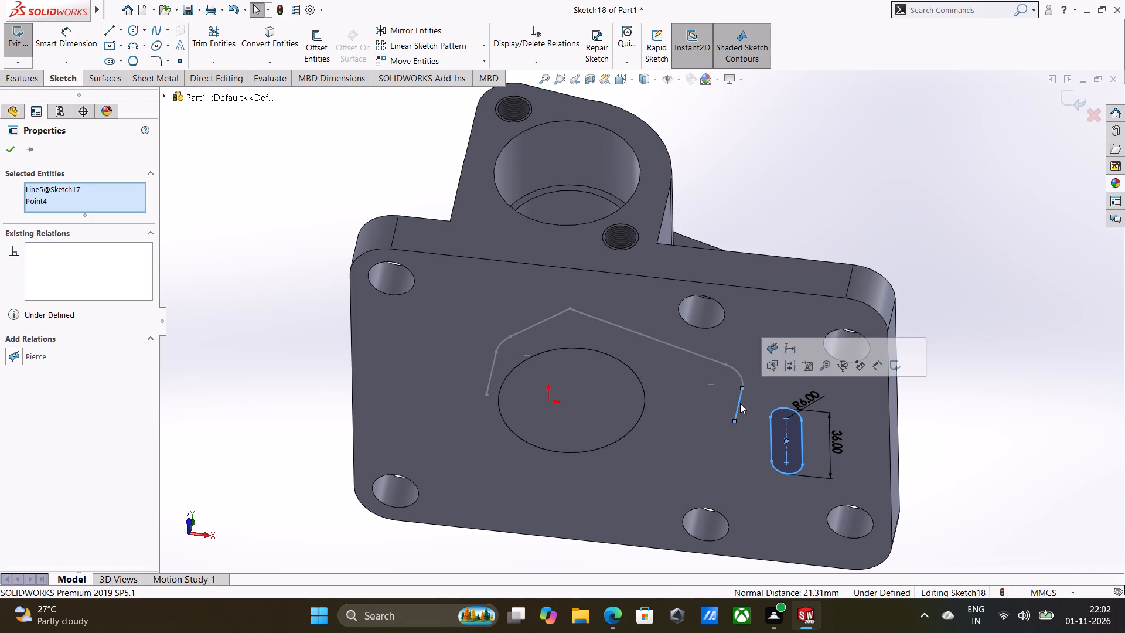
{"action": "left_click", "coordinate": [772, 351]}
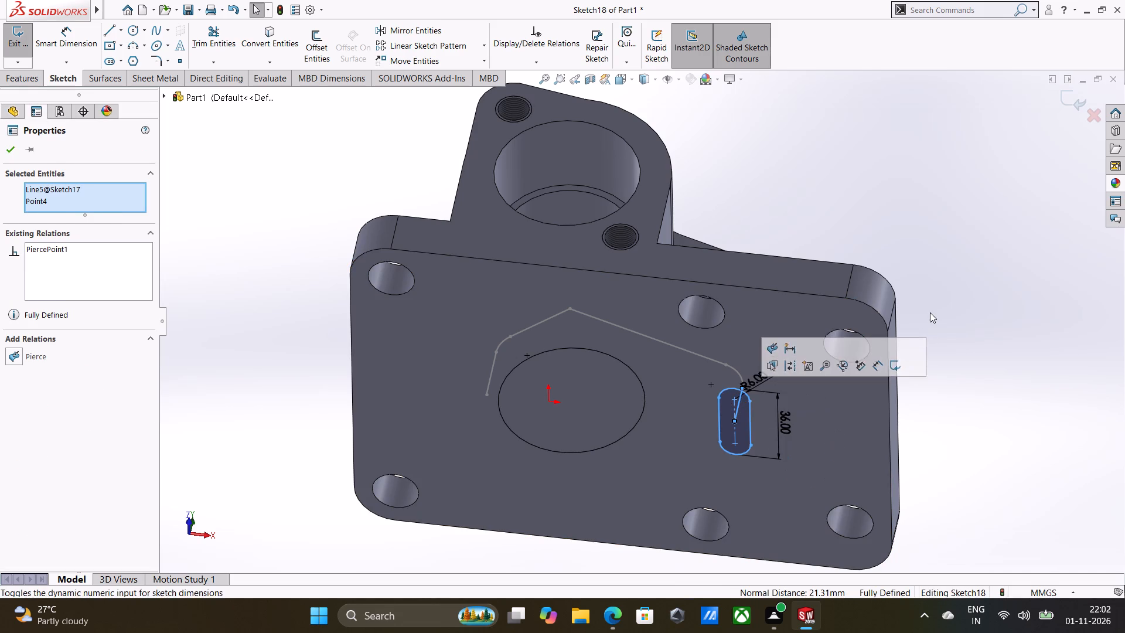
{"action": "left_click", "coordinate": [930, 312]}
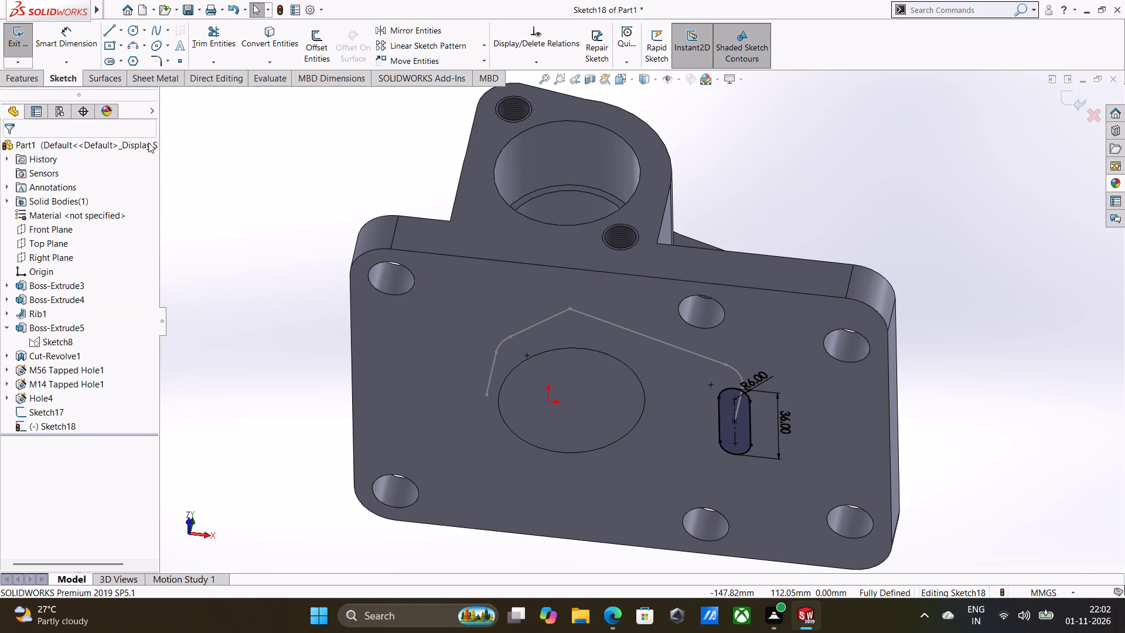
{"action": "left_click", "coordinate": [19, 50]}
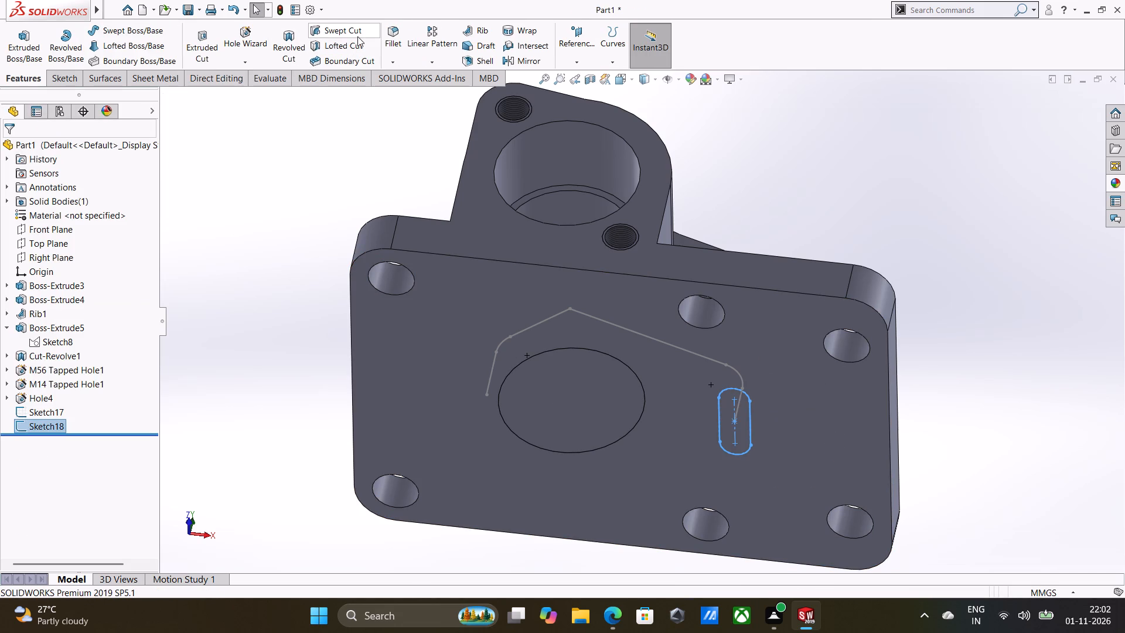
Create a Swept Cut through the body using the slot sketch as profile and the filleted Front Plane sketch as path.
{"action": "left_click", "coordinate": [357, 36]}
{"action": "middle_click_drag", "start_coordinate": [724, 343], "coordinate": [724, 367]}
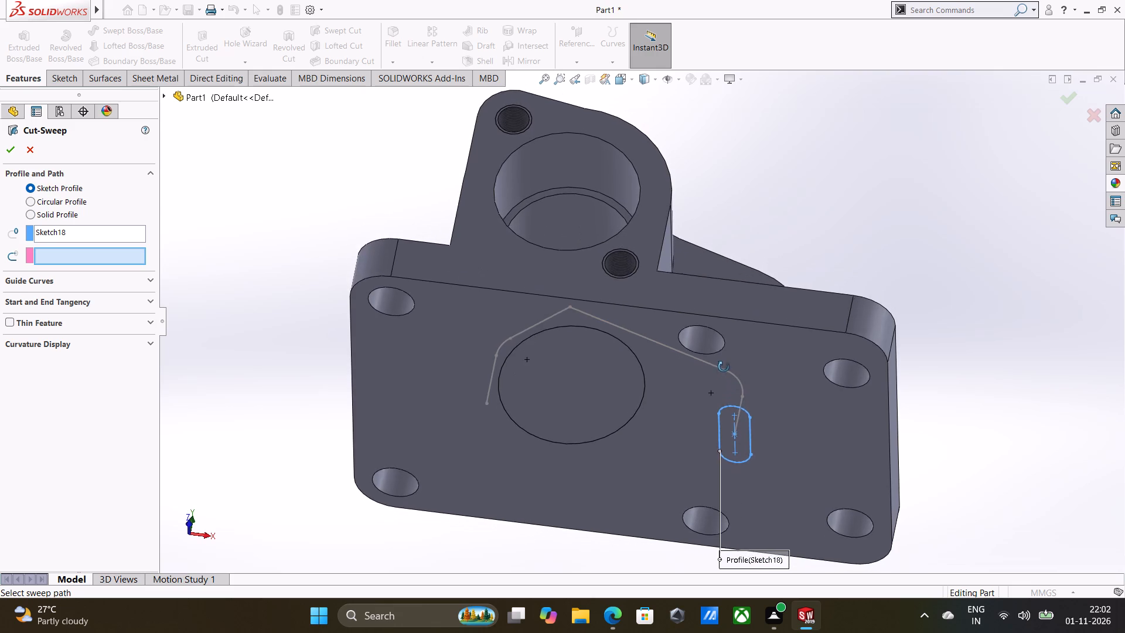
{"action": "middle_click_drag", "start_coordinate": [724, 367], "coordinate": [724, 385]}
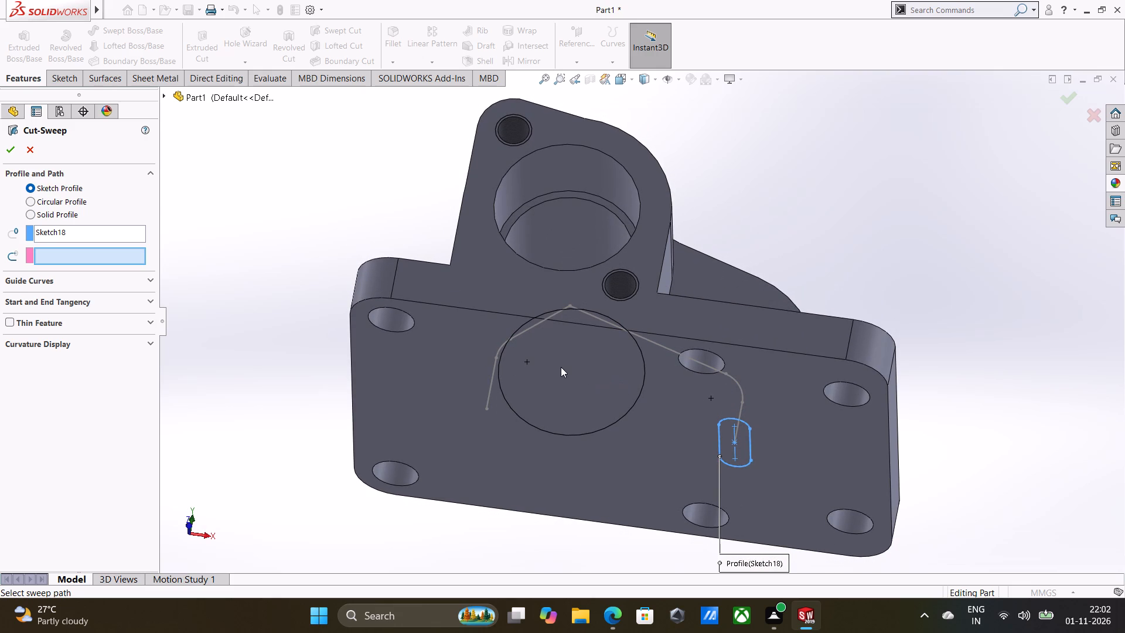
{"action": "left_click", "coordinate": [668, 350]}
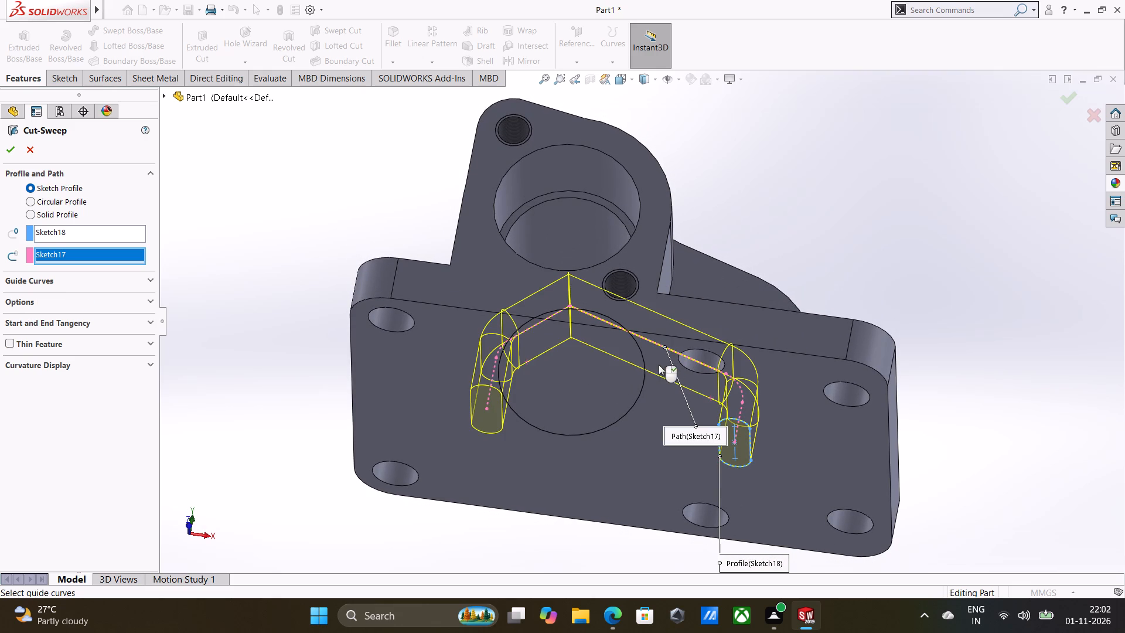
{"action": "middle_click_drag", "start_coordinate": [612, 348], "coordinate": [606, 404]}
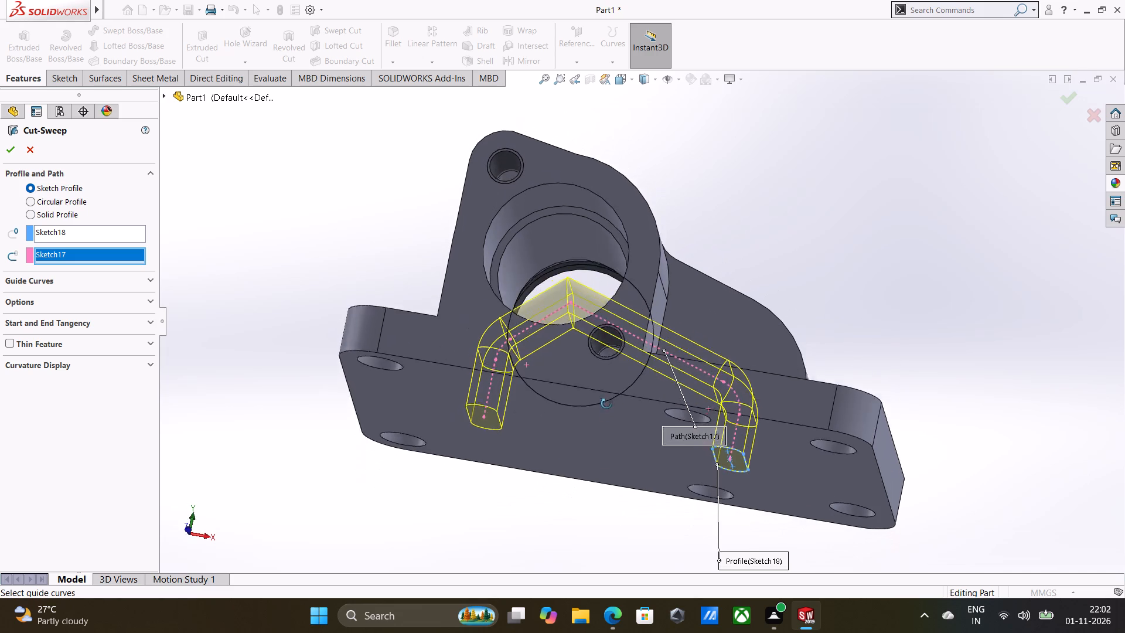
{"action": "middle_click_drag", "start_coordinate": [606, 404], "coordinate": [606, 414]}
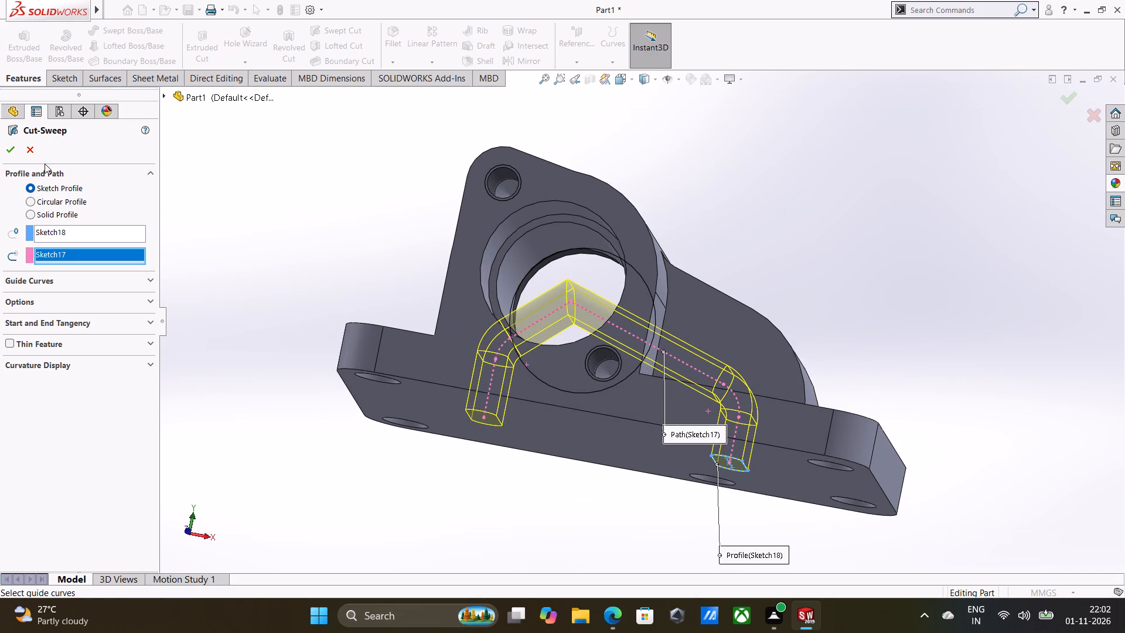
{"action": "left_click", "coordinate": [16, 155]}
{"action": "left_click", "coordinate": [411, 266]}
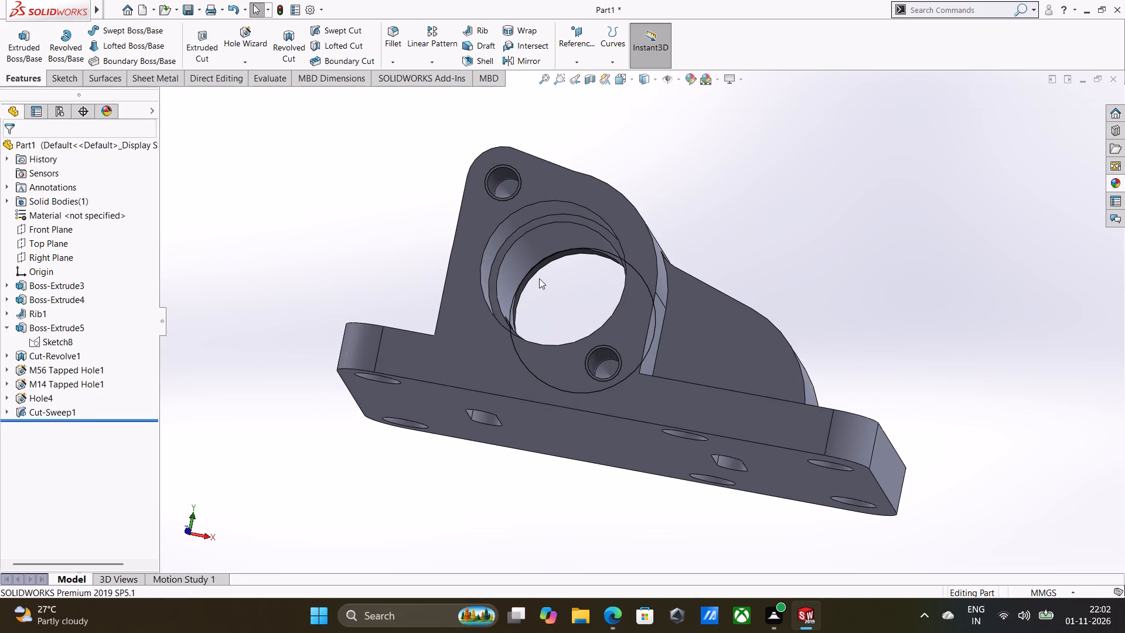
Examine the swept passage inside the body in a section view through the Front Plane, and close the section without keeping it.
{"action": "middle_click_drag", "start_coordinate": [539, 295], "coordinate": [547, 359]}
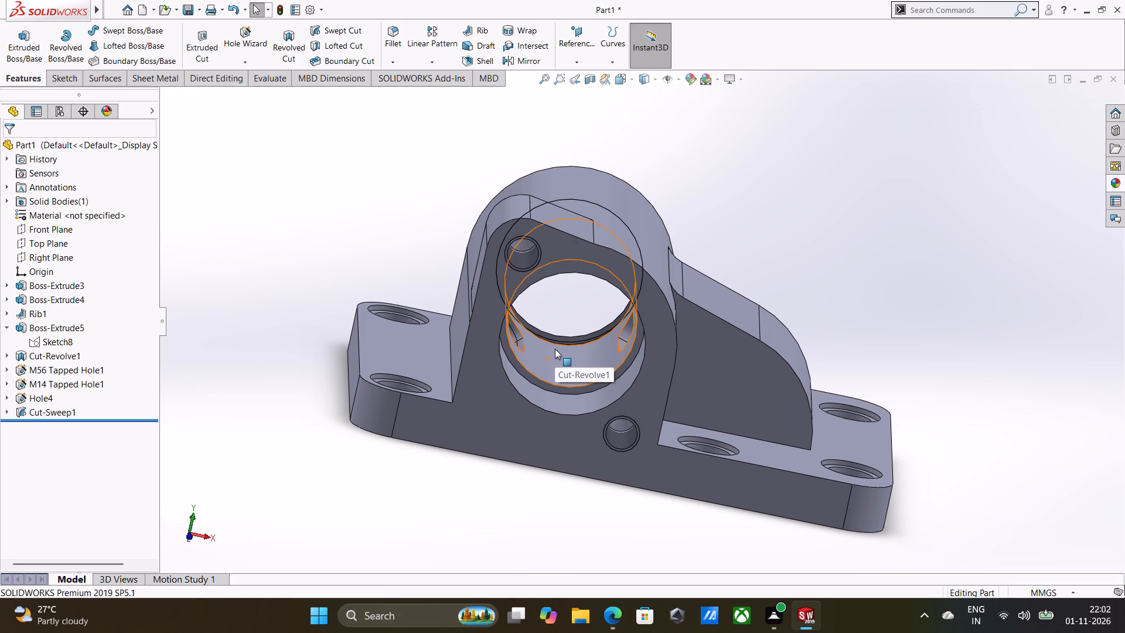
{"action": "left_click", "coordinate": [592, 81]}
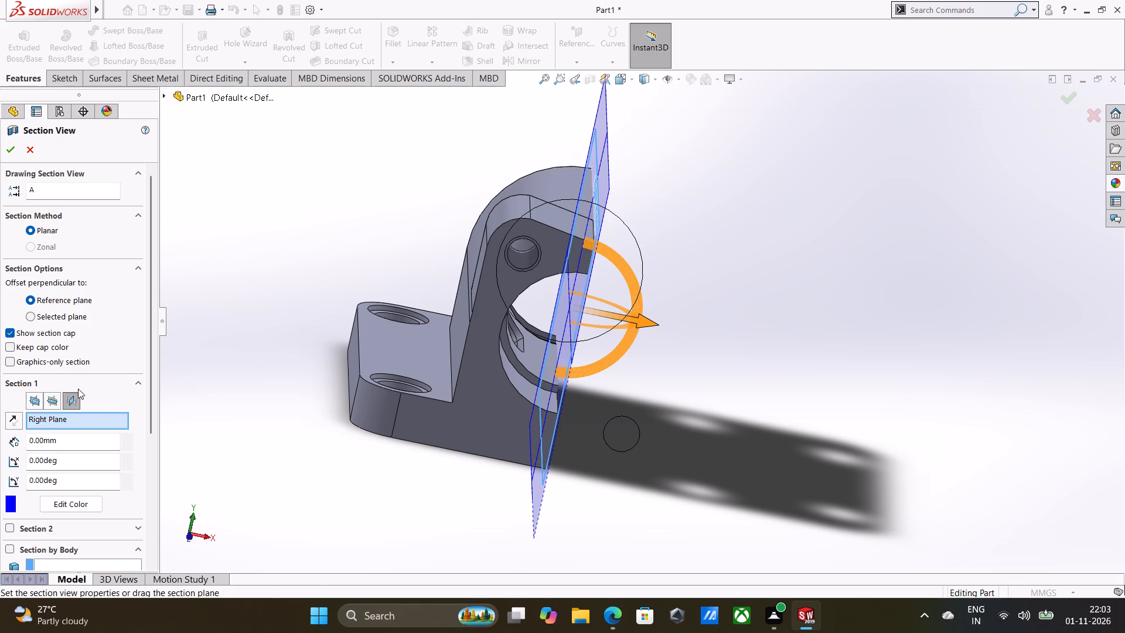
{"action": "right_click", "coordinate": [79, 411]}
{"action": "left_click", "coordinate": [46, 400]}
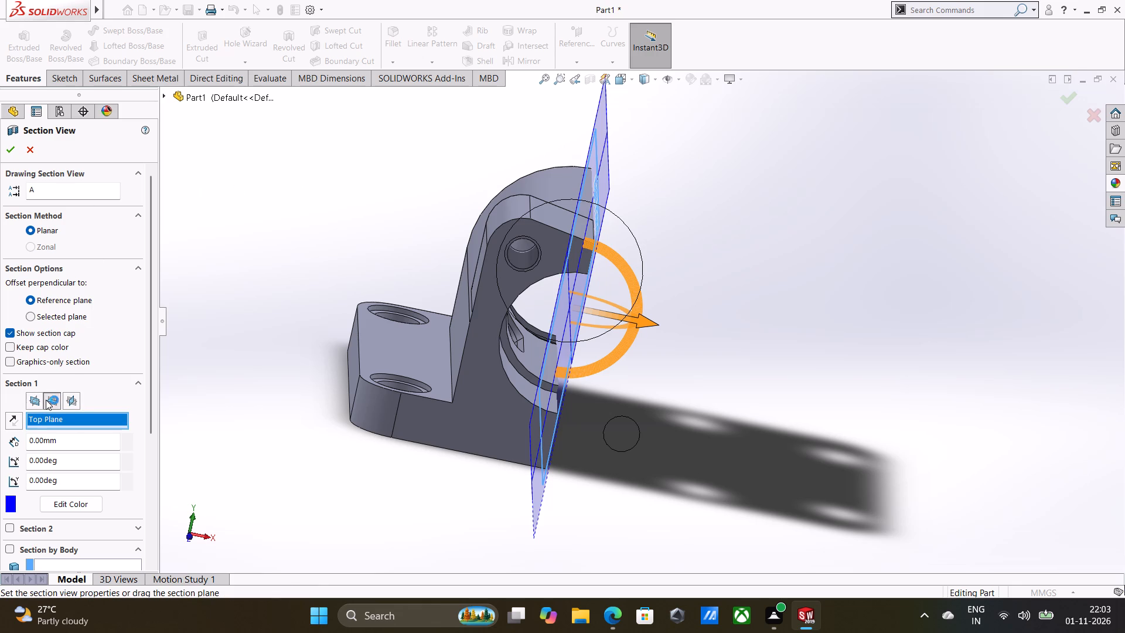
{"action": "left_click", "coordinate": [28, 405]}
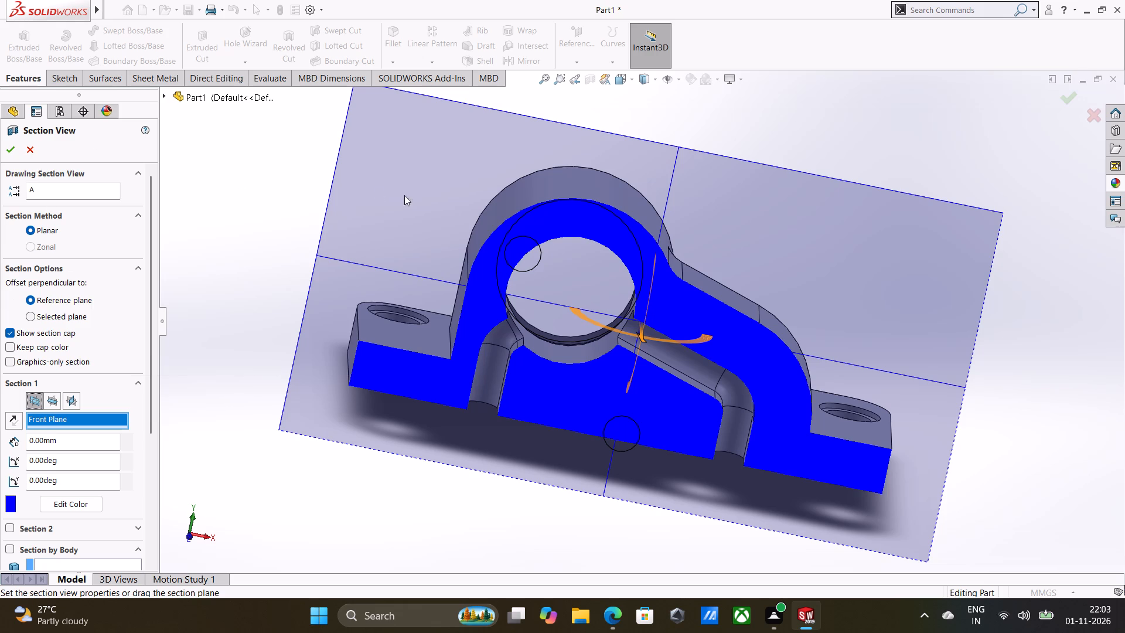
{"action": "left_click", "coordinate": [30, 152]}
On the arched body's threaded-bore end face, sketch a circle of 40 mm radius centred on the origin, matching the outer arch.
{"action": "middle_click_drag", "start_coordinate": [481, 336], "coordinate": [442, 341]}
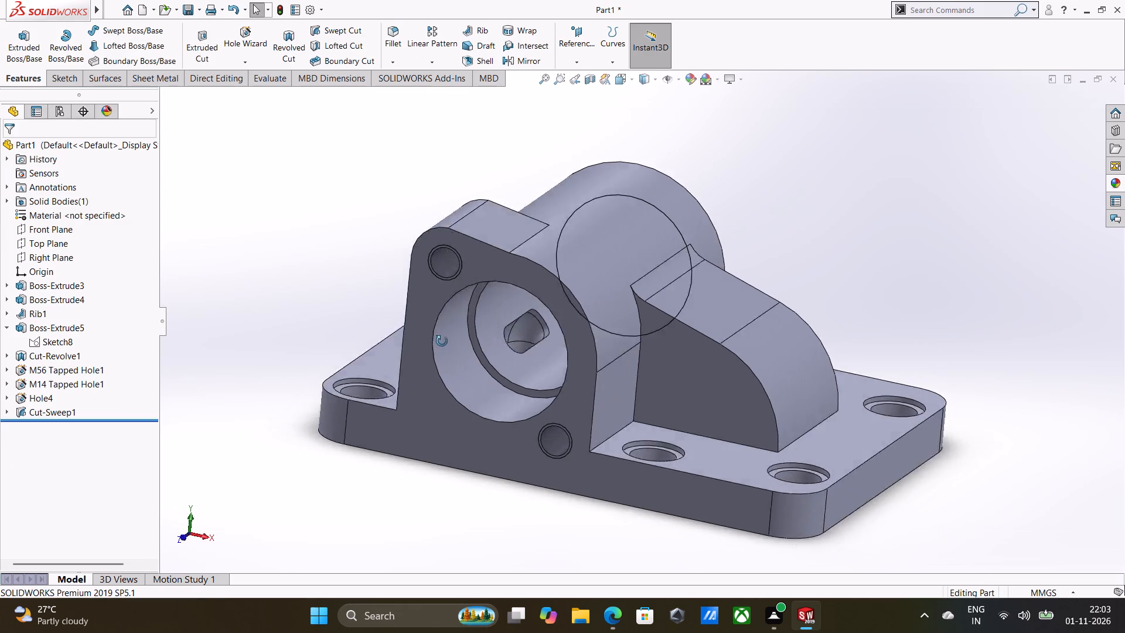
{"action": "middle_click_drag", "start_coordinate": [442, 341], "coordinate": [319, 359]}
{"action": "left_click", "coordinate": [797, 179]}
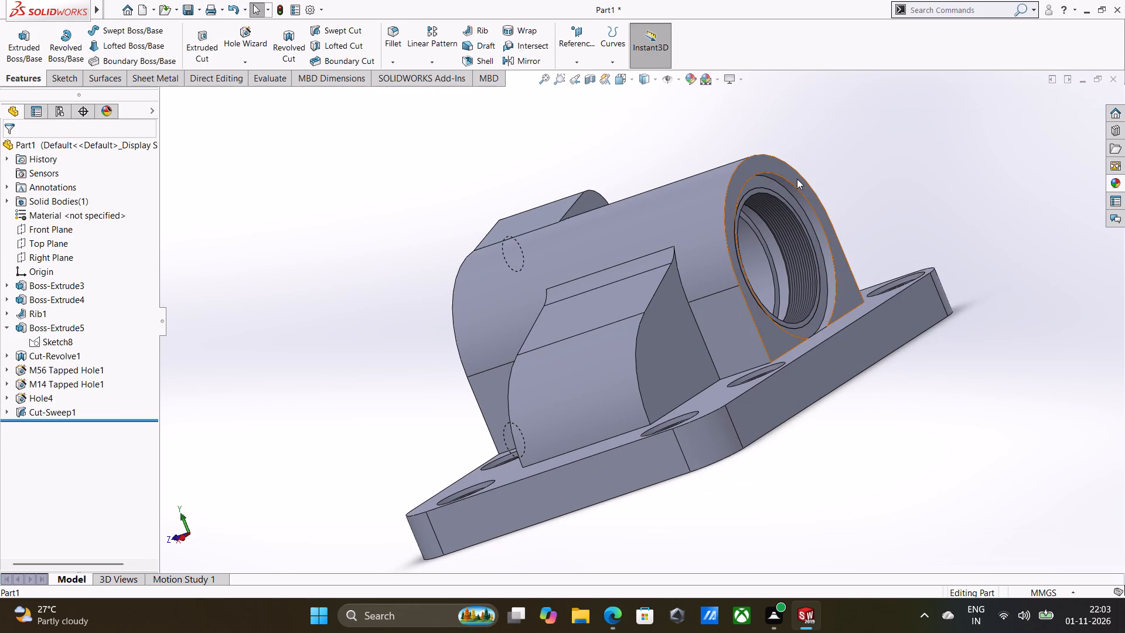
{"action": "left_click", "coordinate": [841, 144]}
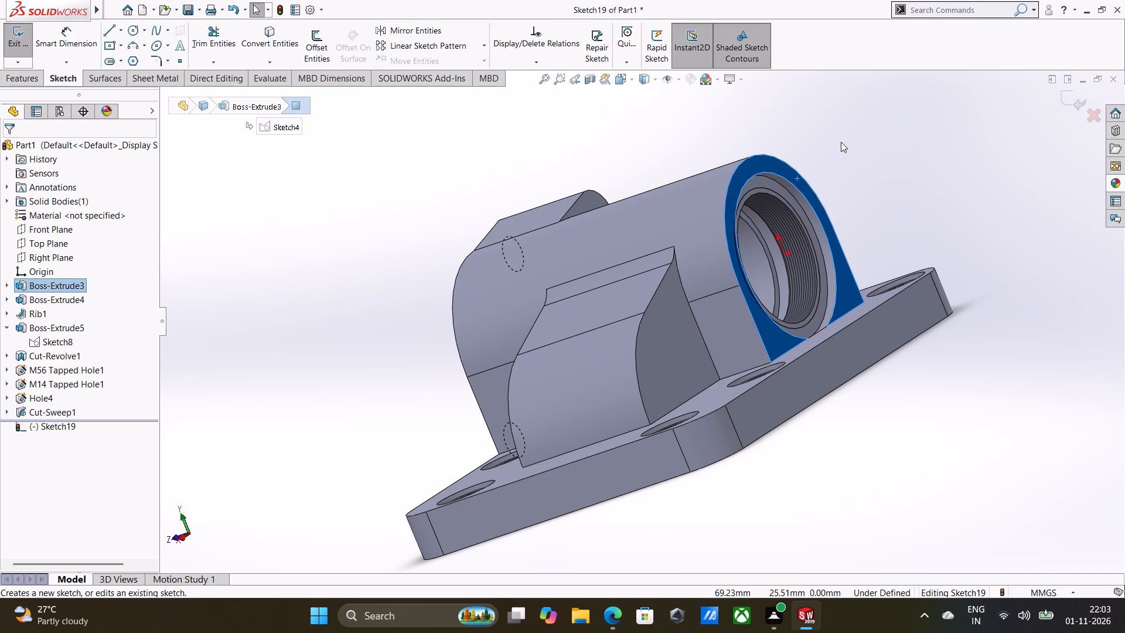
{"action": "key", "text": "ctrl+8"}
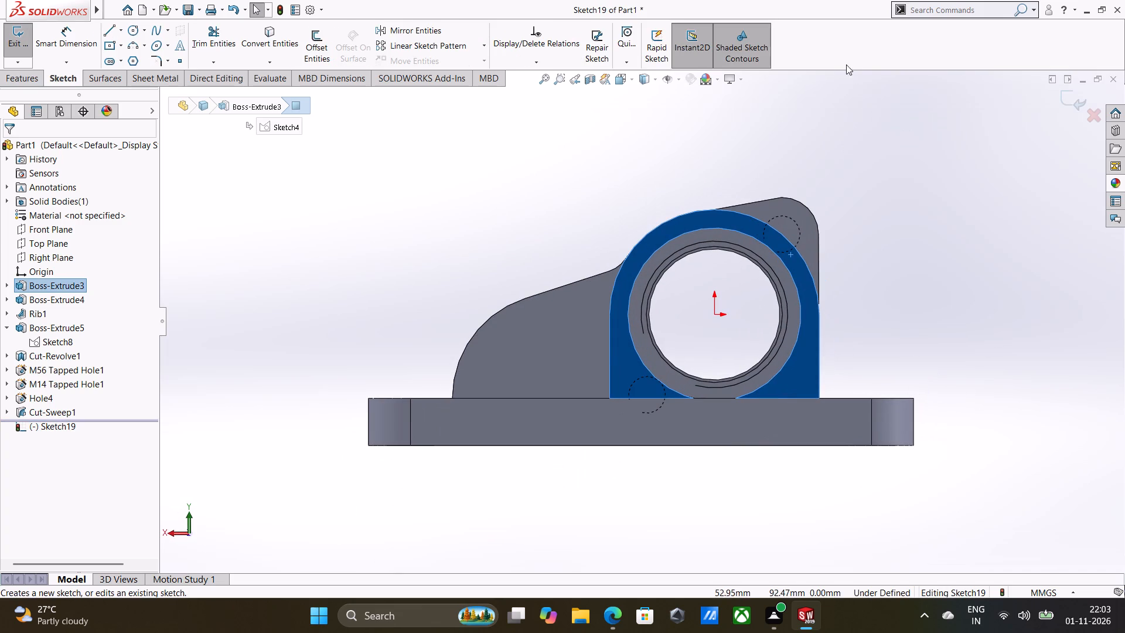
{"action": "right_click_drag", "start_coordinate": [648, 165], "coordinate": [646, 246]}
{"action": "right_click_drag", "start_coordinate": [655, 190], "coordinate": [804, 187]}
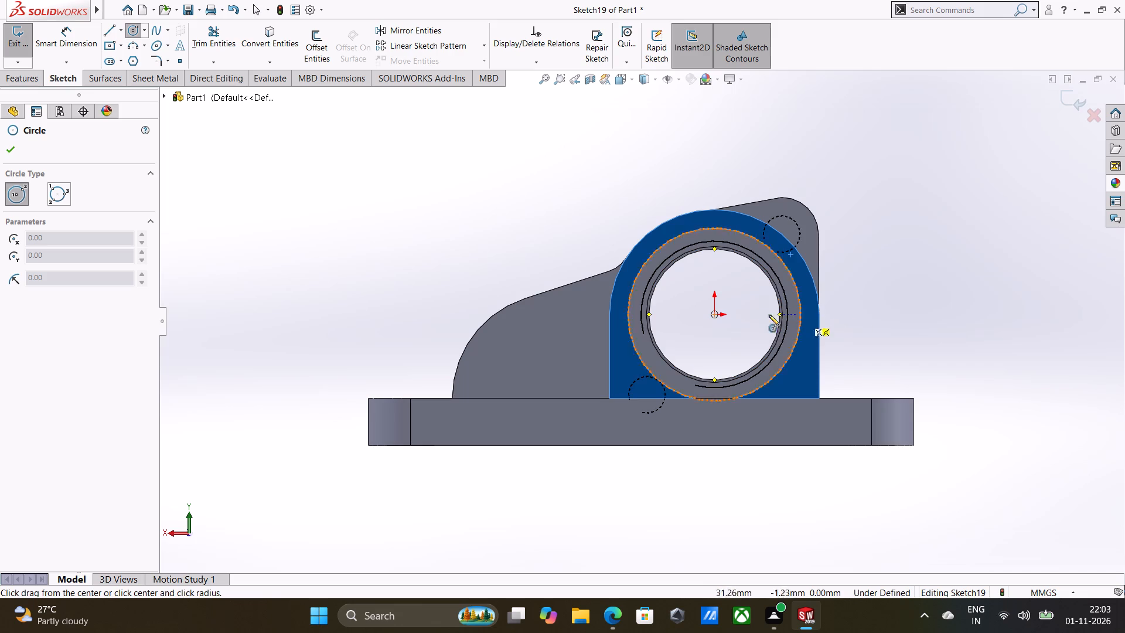
{"action": "left_click", "coordinate": [713, 315]}
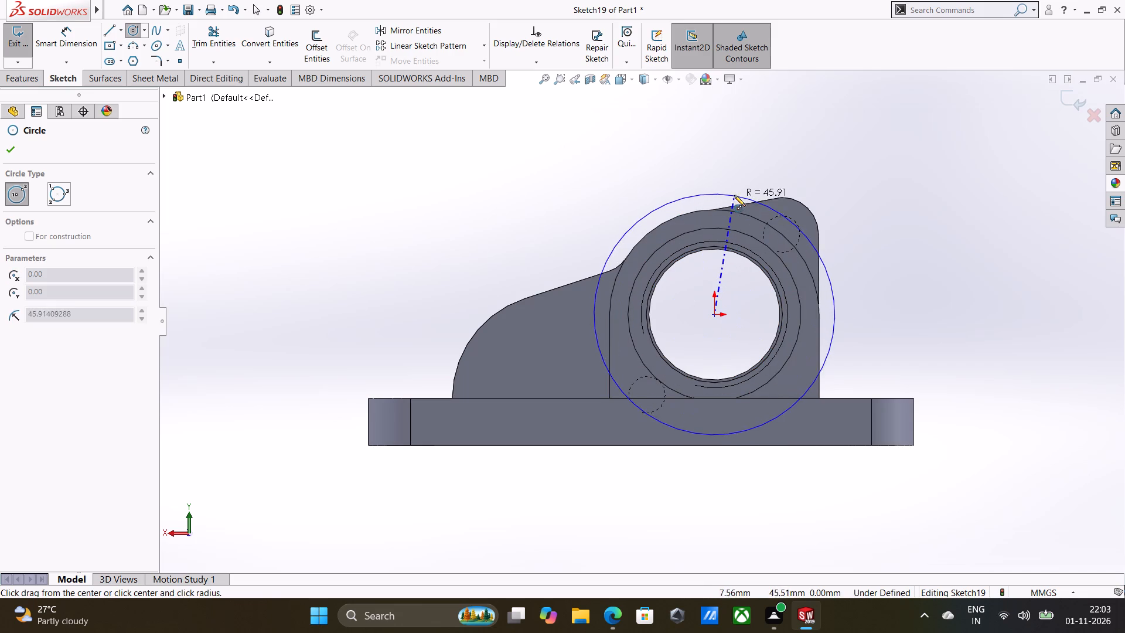
{"action": "left_click", "coordinate": [690, 212]}
{"action": "right_click", "coordinate": [703, 155]}
{"action": "left_click", "coordinate": [721, 162]}
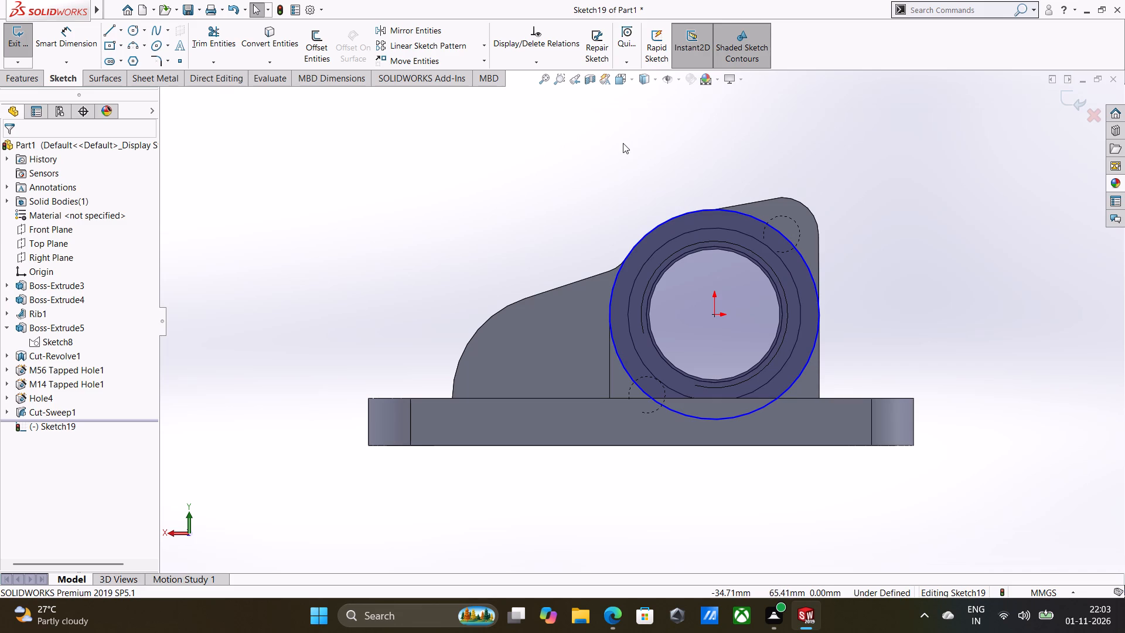
Cut-extrude the circle 40 mm blind in the reversed direction, away from the arched body and into the base plate.
{"action": "left_click", "coordinate": [16, 78]}
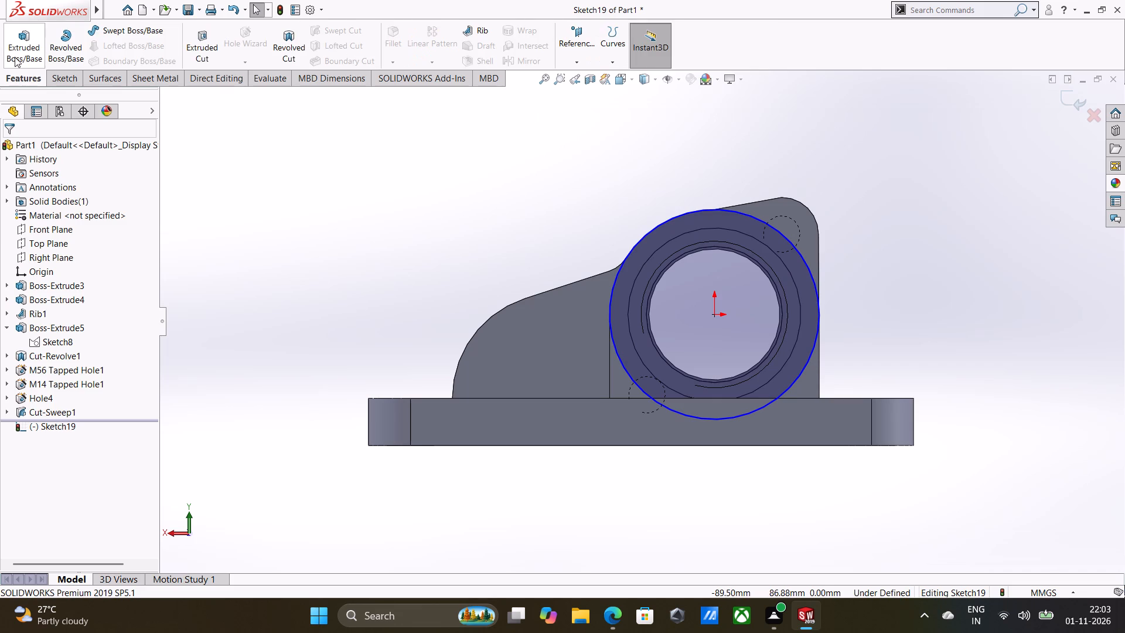
{"action": "left_click", "coordinate": [206, 53]}
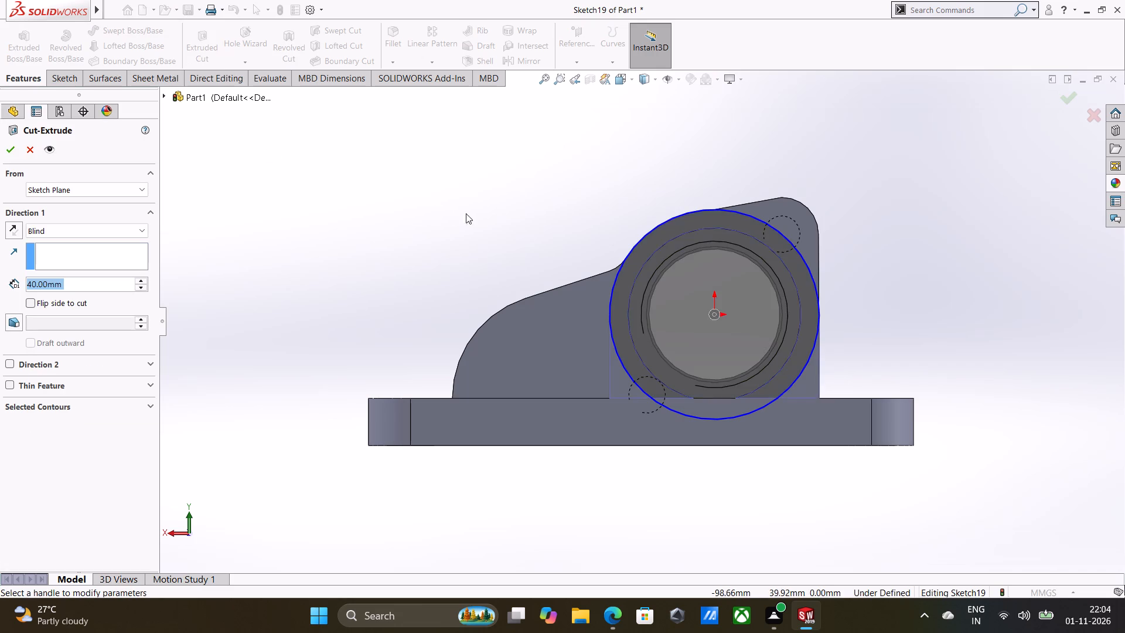
{"action": "middle_click_drag", "start_coordinate": [486, 224], "coordinate": [566, 280]}
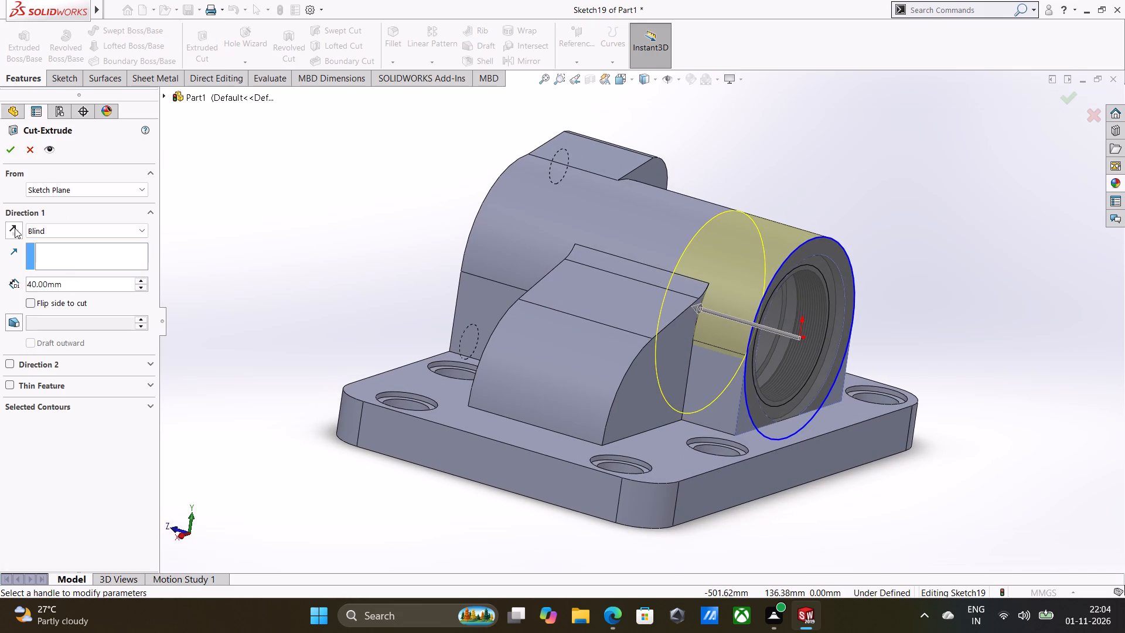
{"action": "left_click", "coordinate": [15, 228]}
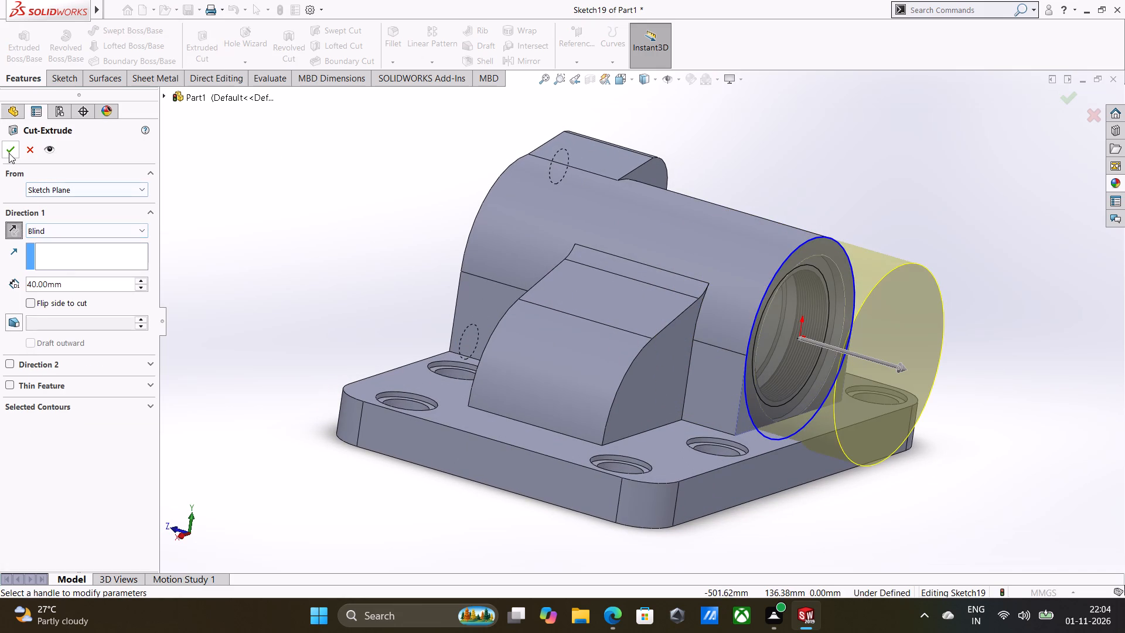
{"action": "left_click", "coordinate": [9, 153]}
{"action": "left_click", "coordinate": [272, 249]}
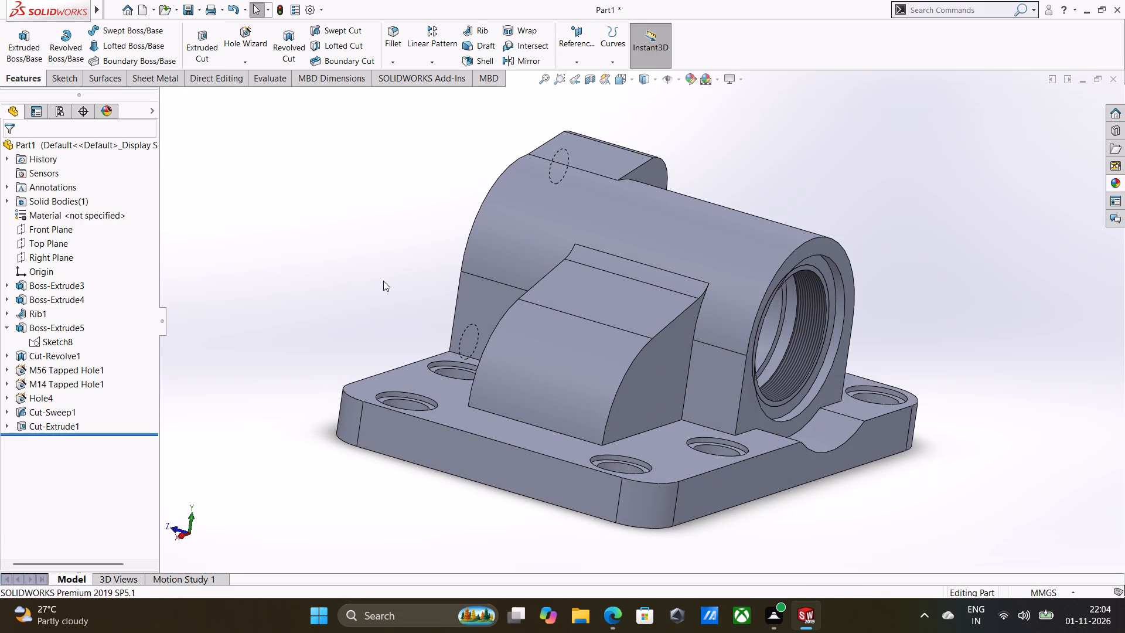
Apply a 5 mm fillet where both body sides meet the base plate and along the upright block-to-body edge facing the threaded bore.
{"action": "middle_click_drag", "start_coordinate": [381, 278], "coordinate": [350, 302]}
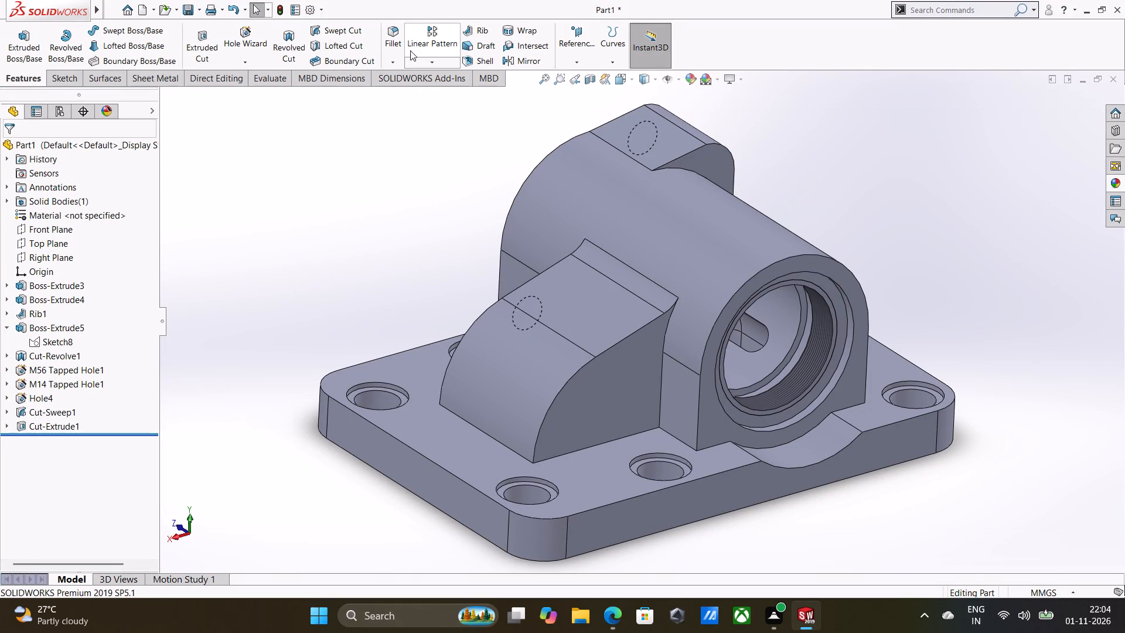
{"action": "left_click", "coordinate": [397, 39]}
{"action": "middle_click_drag", "start_coordinate": [451, 285], "coordinate": [469, 310]}
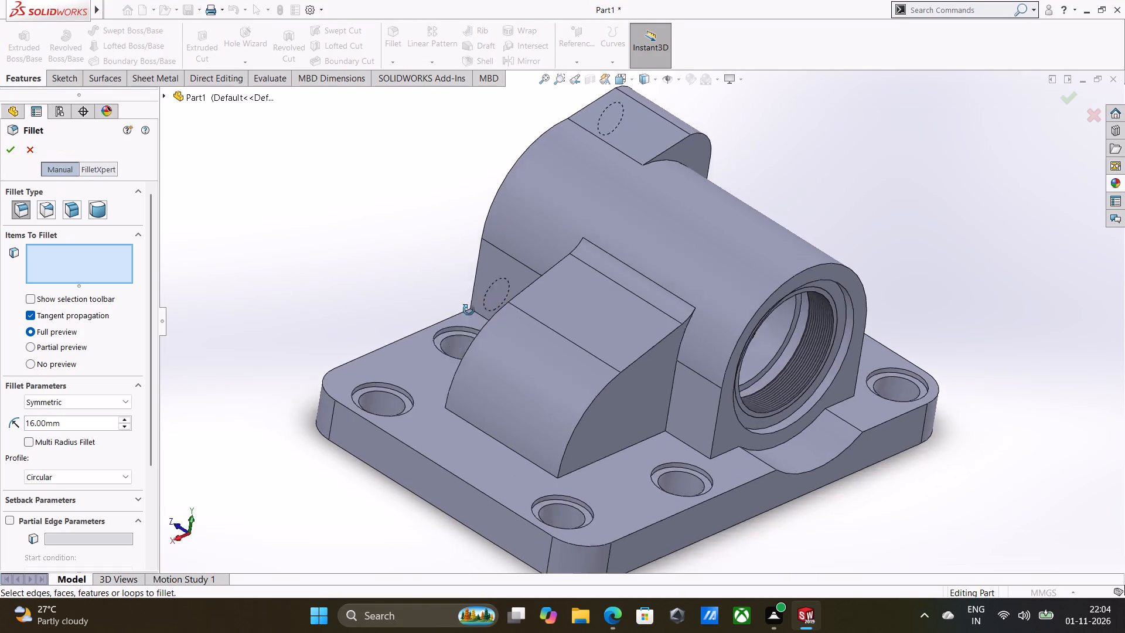
{"action": "middle_click_drag", "start_coordinate": [469, 310], "coordinate": [557, 485]}
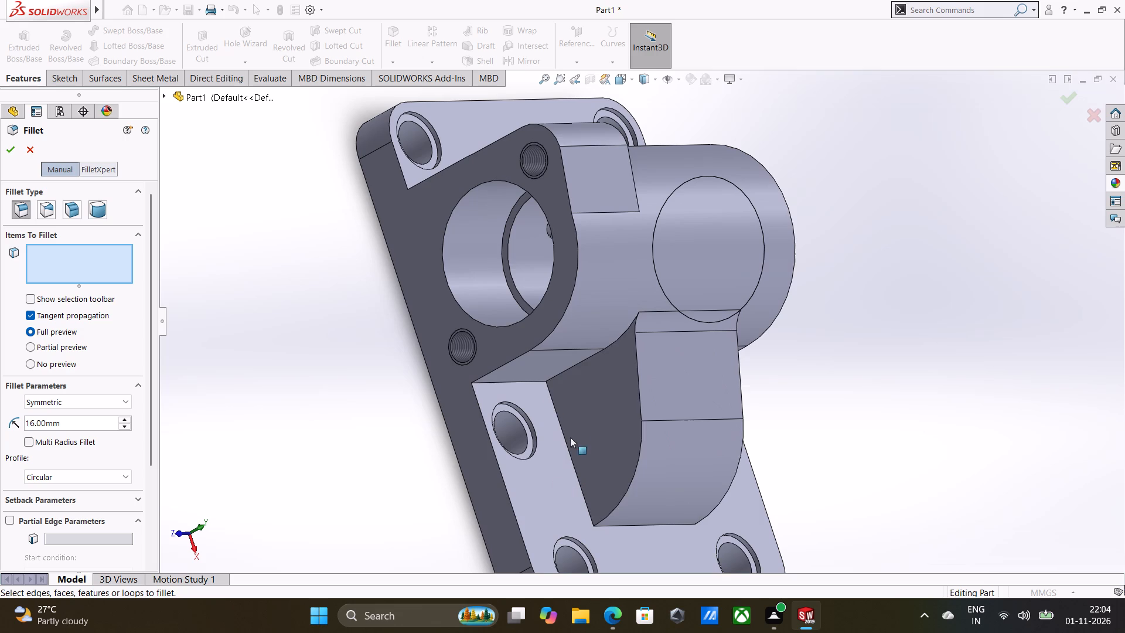
{"action": "left_click", "coordinate": [512, 382]}
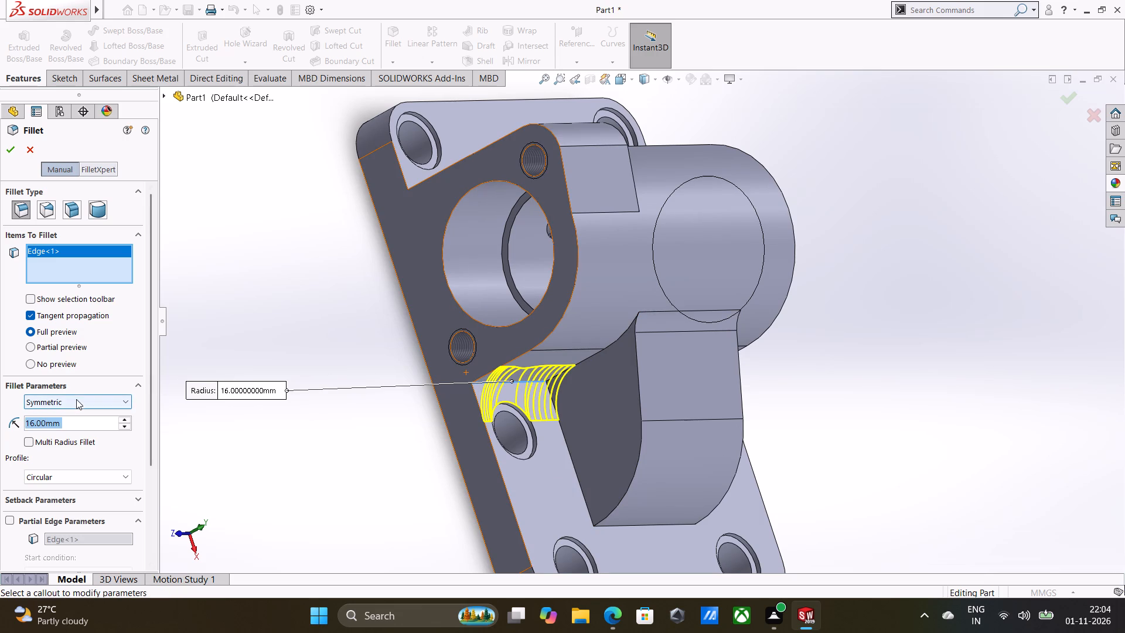
{"action": "key", "text": "5"}
{"action": "key", "text": "Return"}
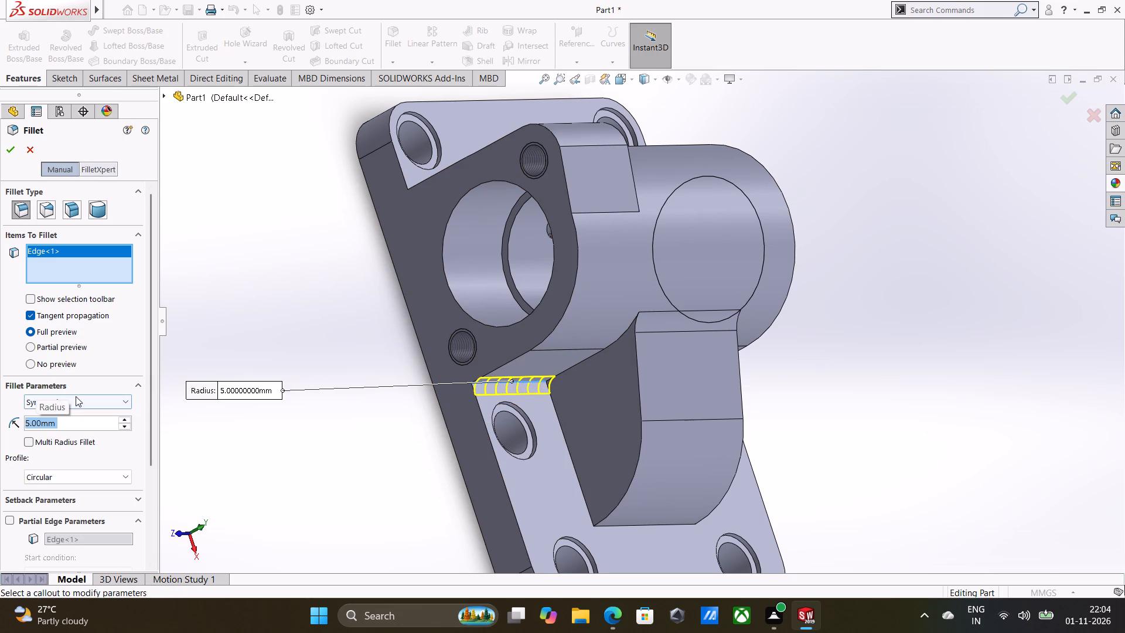
{"action": "middle_click_drag", "start_coordinate": [275, 404], "coordinate": [295, 461]}
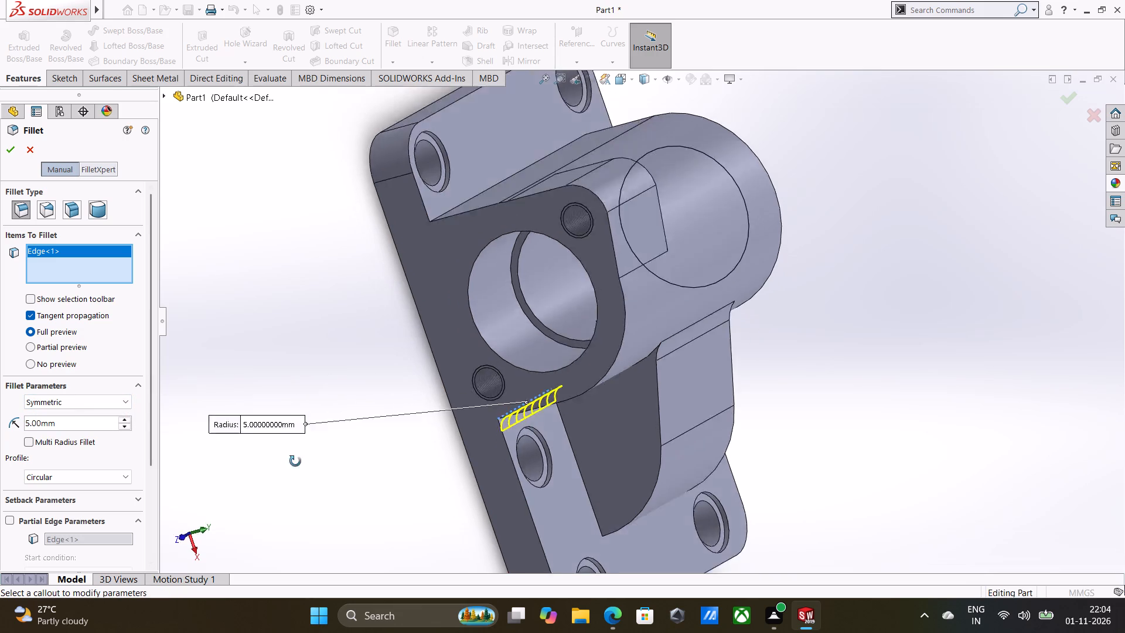
{"action": "middle_click_drag", "start_coordinate": [295, 461], "coordinate": [319, 523]}
{"action": "left_click", "coordinate": [527, 194]}
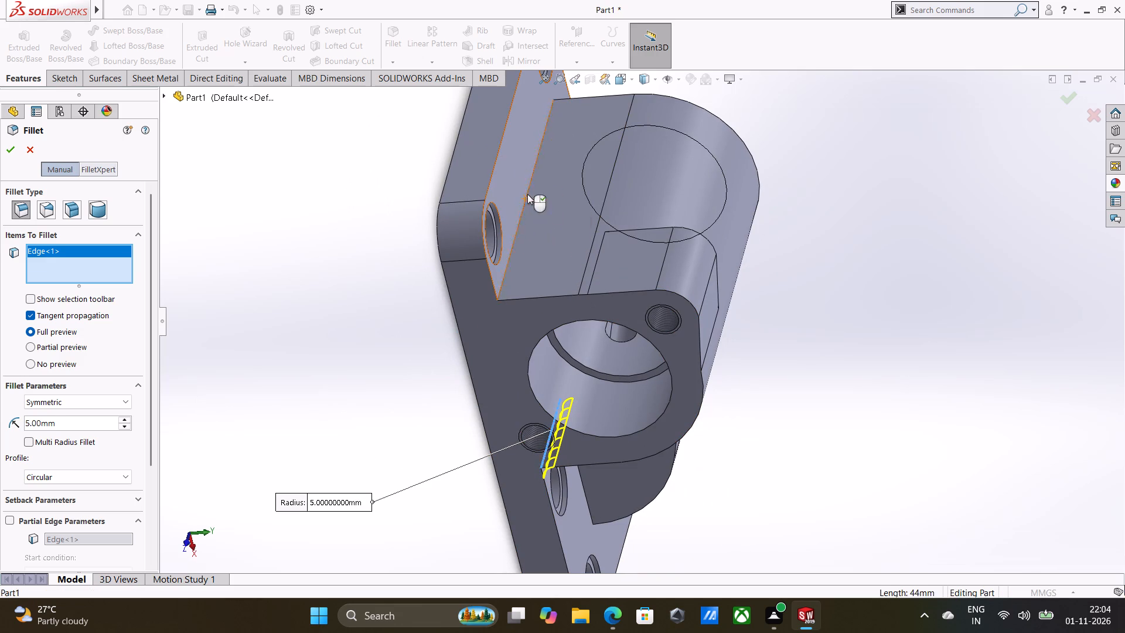
{"action": "middle_click_drag", "start_coordinate": [586, 311], "coordinate": [550, 198]}
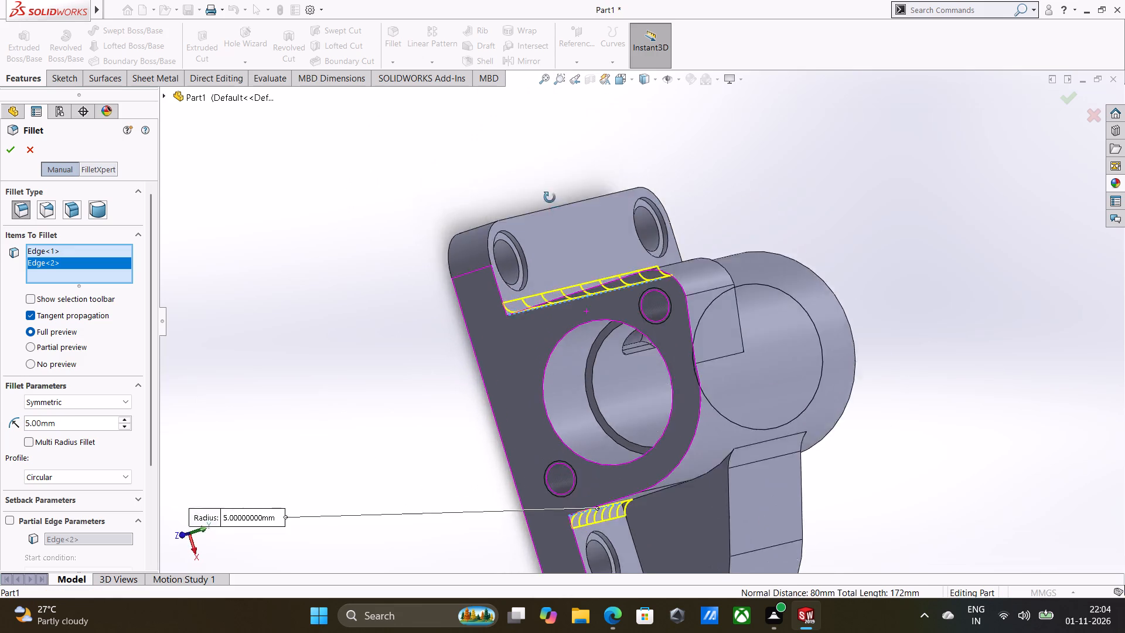
{"action": "middle_click_drag", "start_coordinate": [550, 198], "coordinate": [546, 192]}
{"action": "middle_click_drag", "start_coordinate": [600, 443], "coordinate": [563, 329]}
{"action": "middle_click_drag", "start_coordinate": [597, 425], "coordinate": [521, 284]}
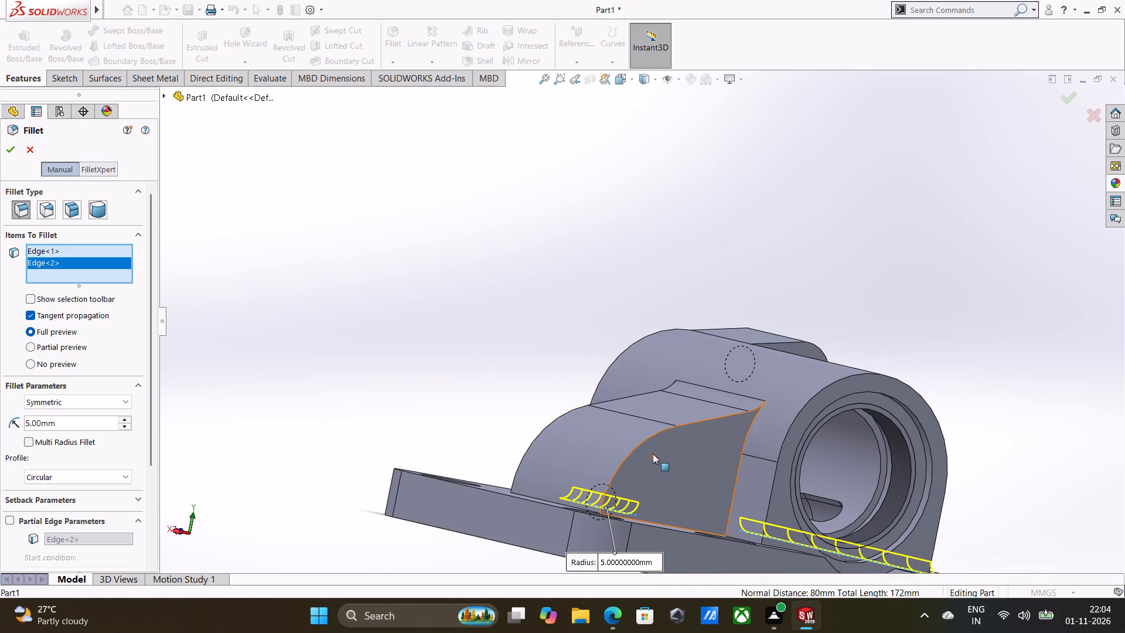
{"action": "middle_click_drag", "start_coordinate": [650, 421], "coordinate": [630, 454]}
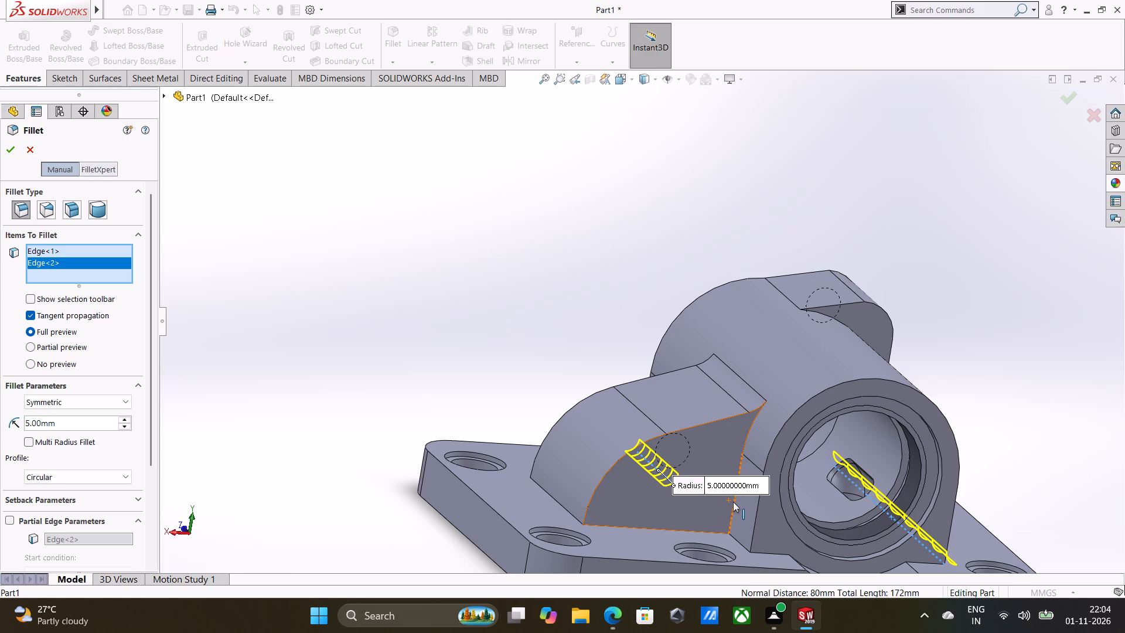
{"action": "left_click", "coordinate": [733, 502]}
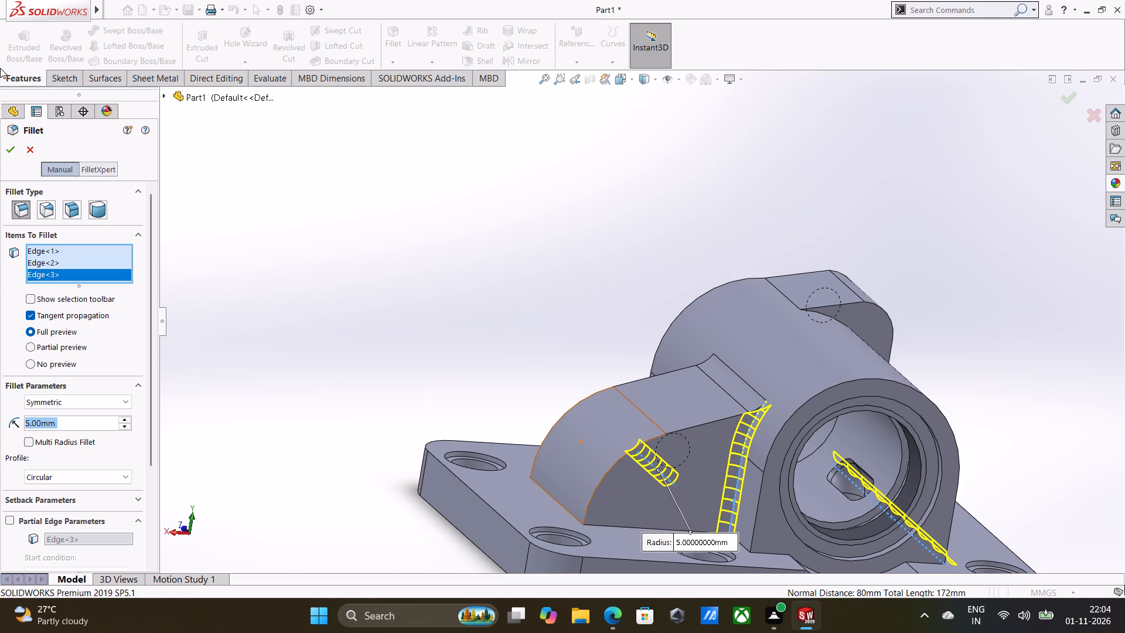
{"action": "left_click", "coordinate": [8, 149]}
{"action": "left_click", "coordinate": [393, 253]}
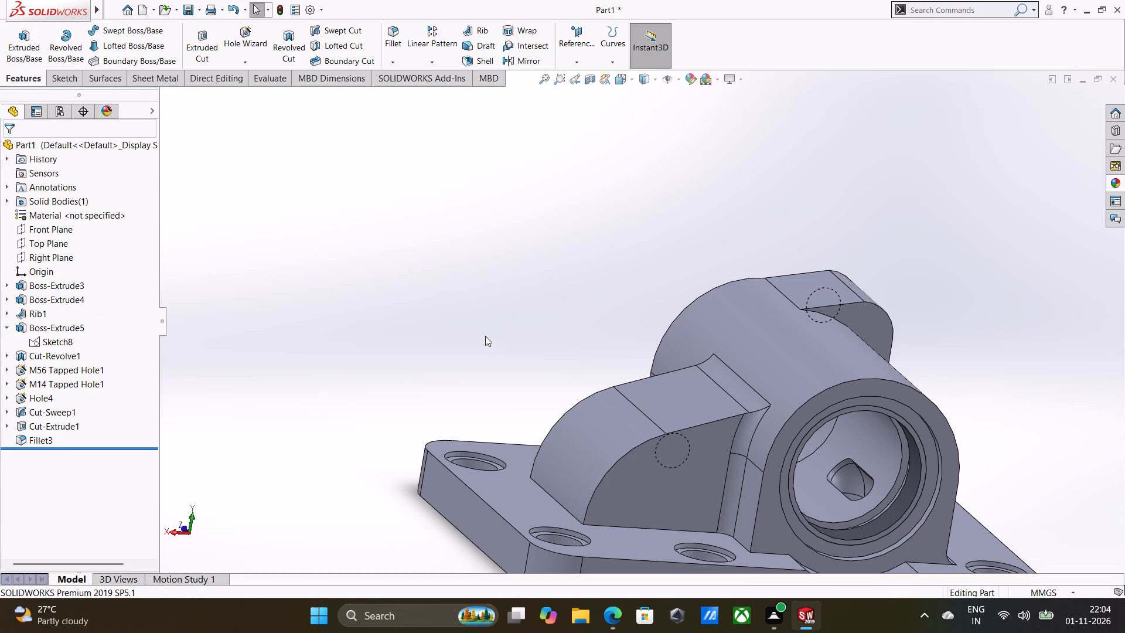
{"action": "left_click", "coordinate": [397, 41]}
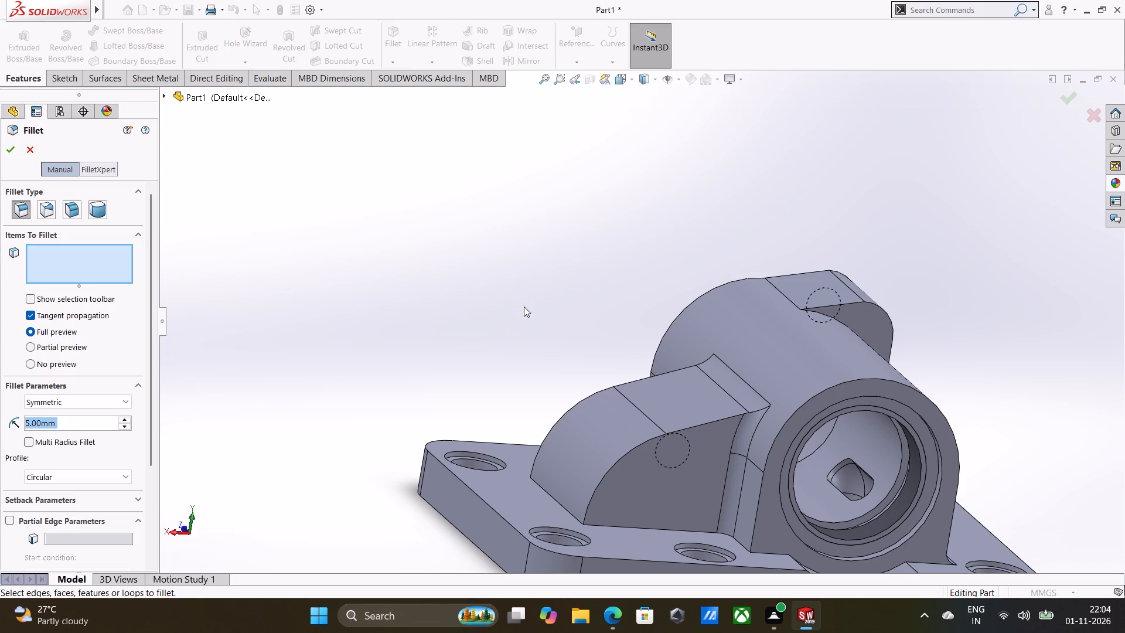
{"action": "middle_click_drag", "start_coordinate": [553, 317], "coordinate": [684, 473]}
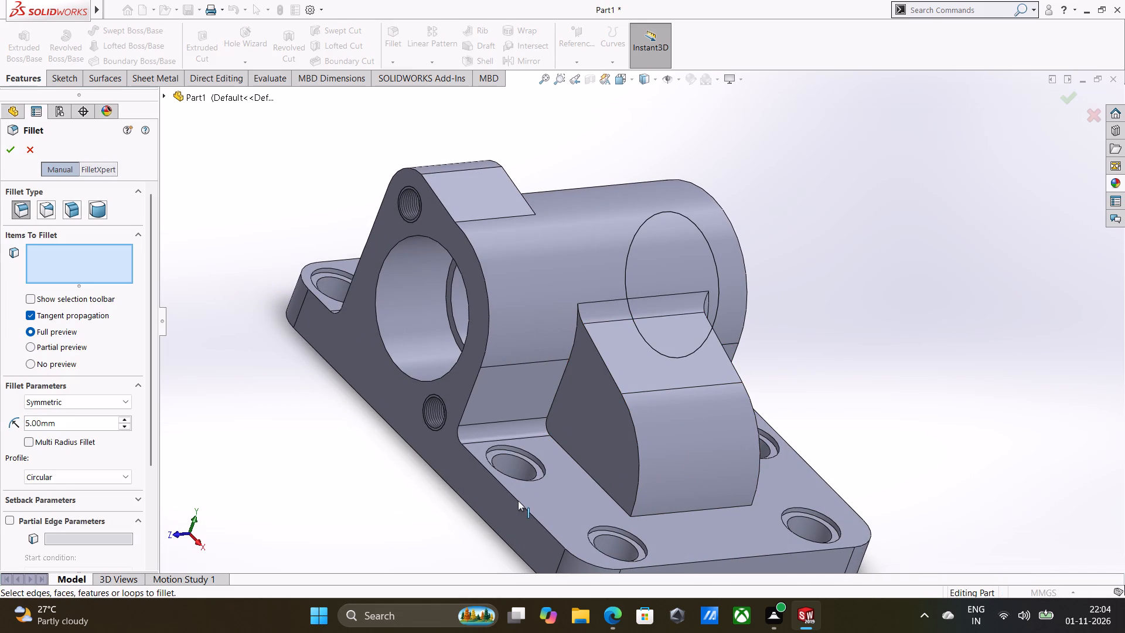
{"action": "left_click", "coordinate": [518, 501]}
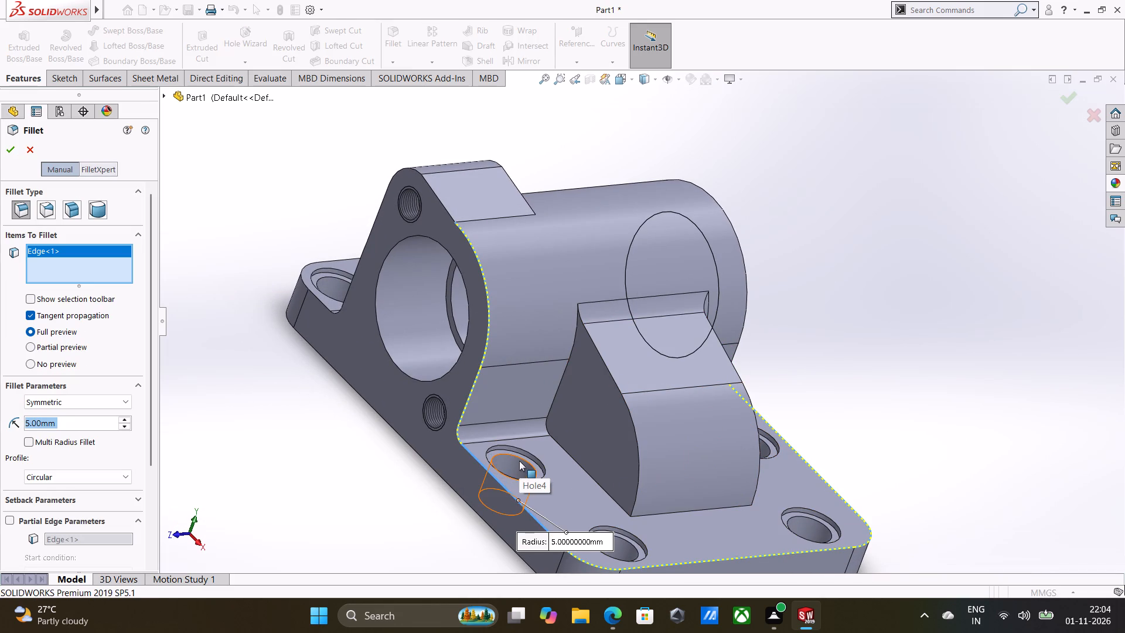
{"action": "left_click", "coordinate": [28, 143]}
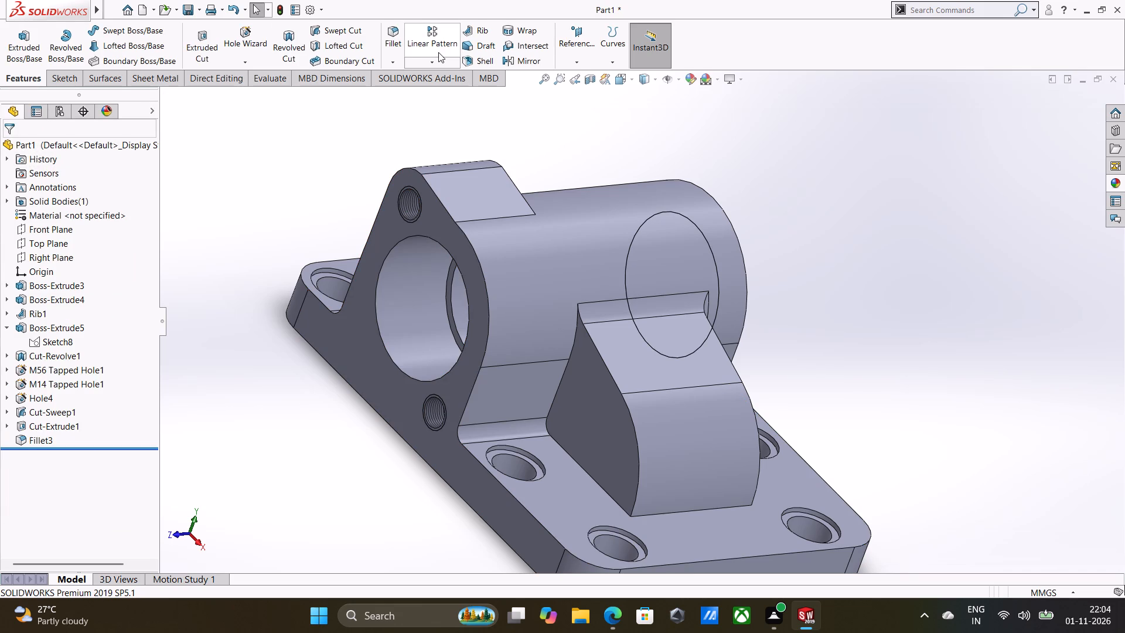
Apply a 5 mm fillet to the flange and base plate top edge chain opposite the block, and to the threaded-bore end's arched outer edge.
{"action": "left_click", "coordinate": [396, 32]}
{"action": "middle_click_drag", "start_coordinate": [415, 155], "coordinate": [453, 214]}
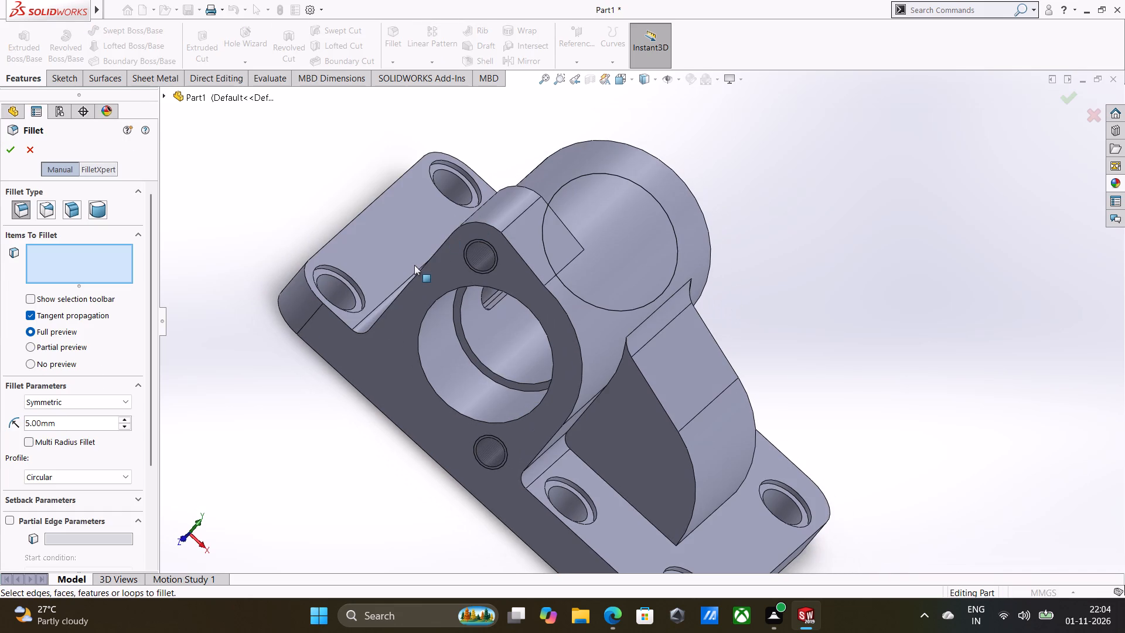
{"action": "middle_click_drag", "start_coordinate": [433, 274], "coordinate": [454, 348]}
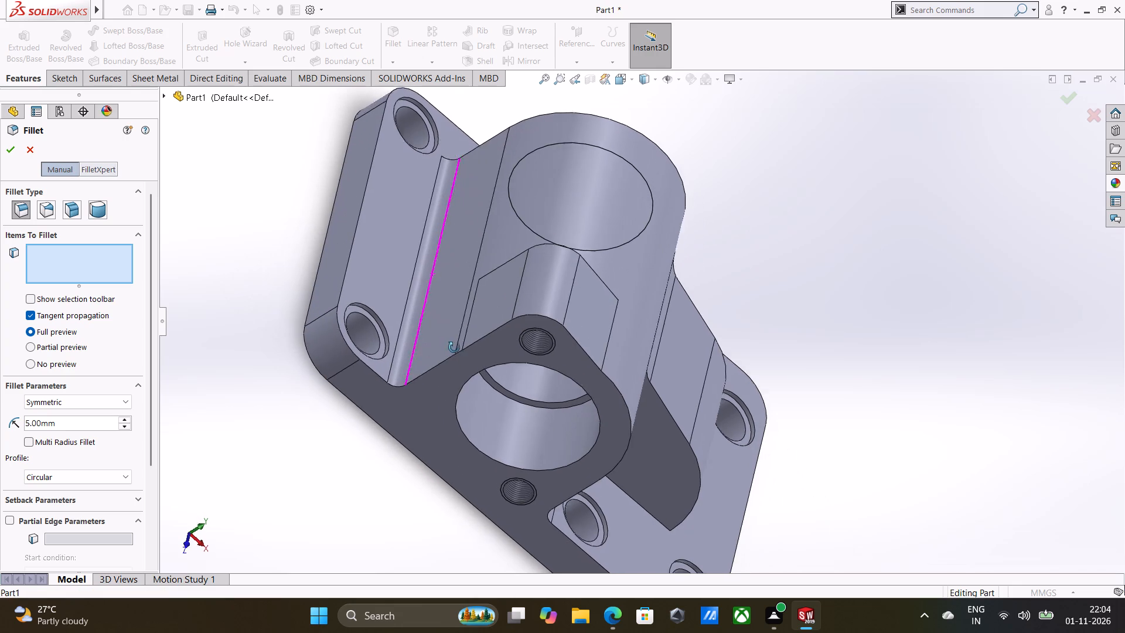
{"action": "middle_click_drag", "start_coordinate": [454, 348], "coordinate": [454, 349]}
{"action": "left_click", "coordinate": [452, 360]}
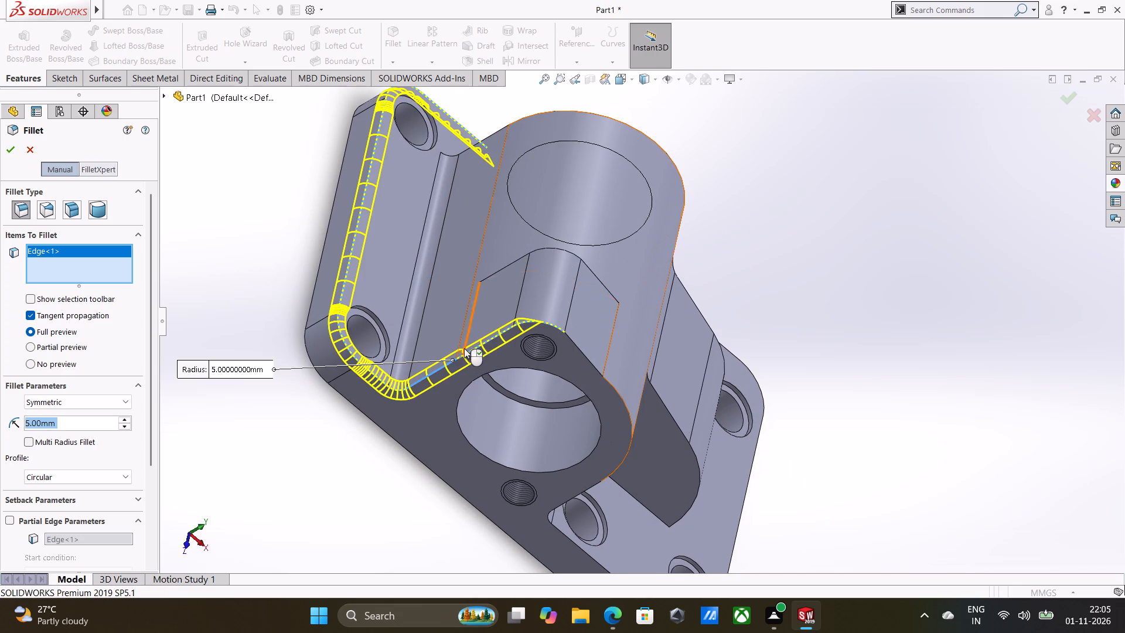
{"action": "middle_click_drag", "start_coordinate": [482, 290], "coordinate": [425, 183]}
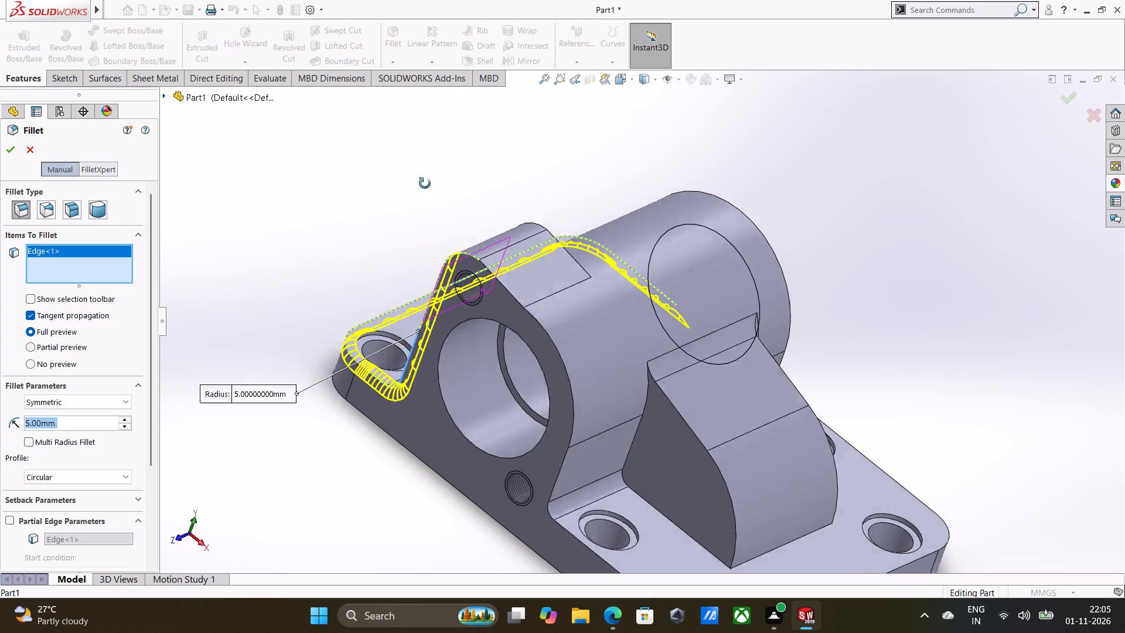
{"action": "middle_click_drag", "start_coordinate": [425, 183], "coordinate": [414, 165]}
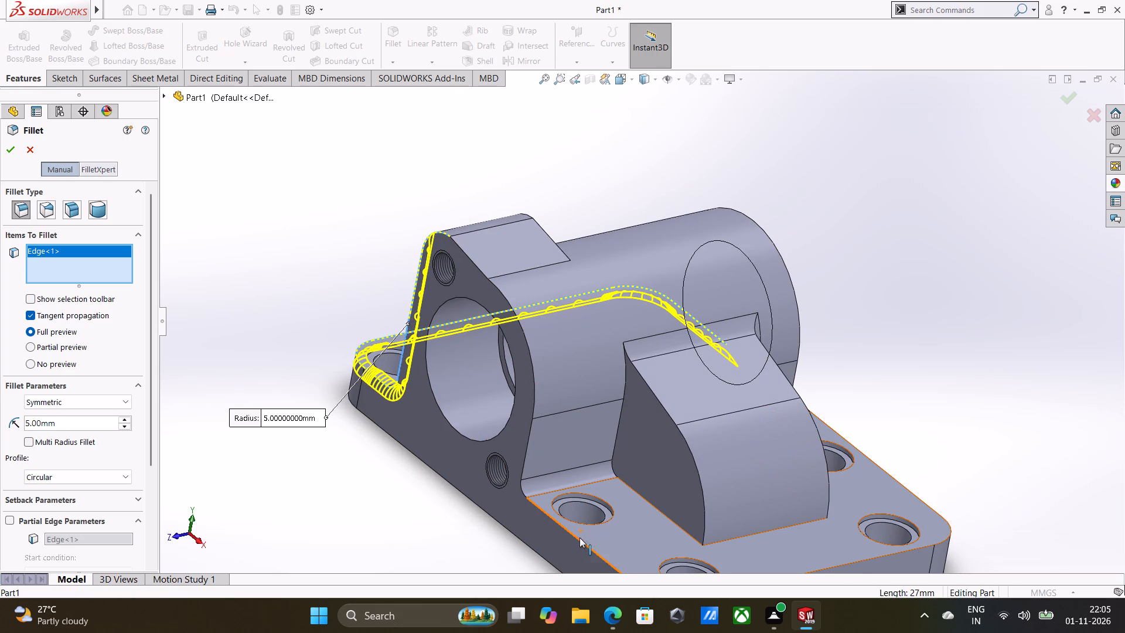
{"action": "left_click", "coordinate": [531, 353]}
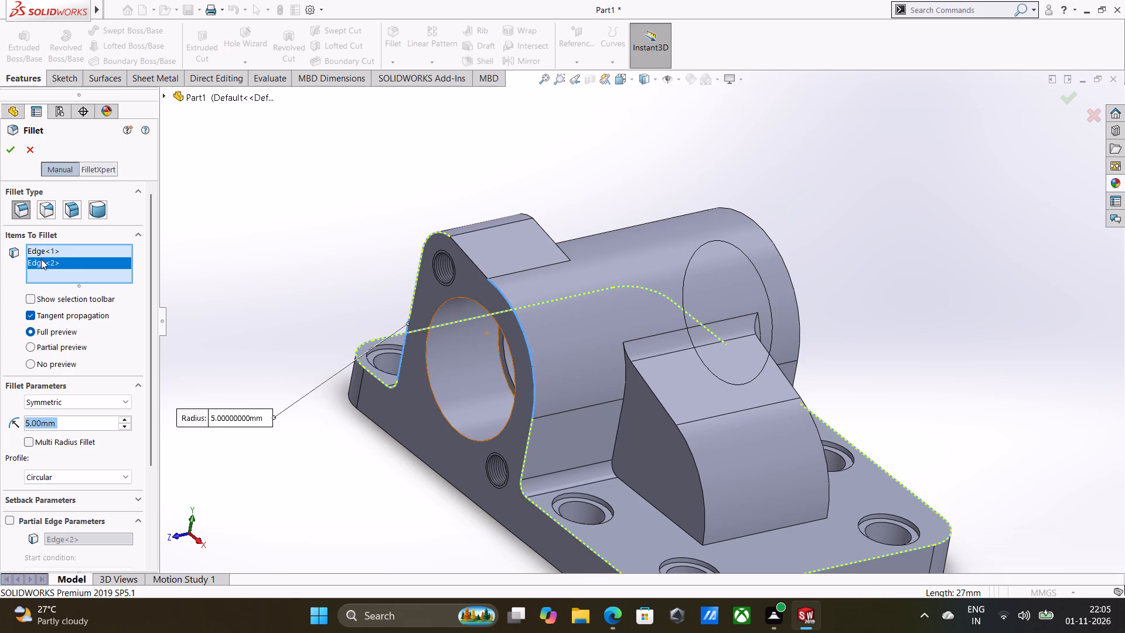
{"action": "right_click", "coordinate": [60, 263]}
{"action": "left_click", "coordinate": [96, 283]}
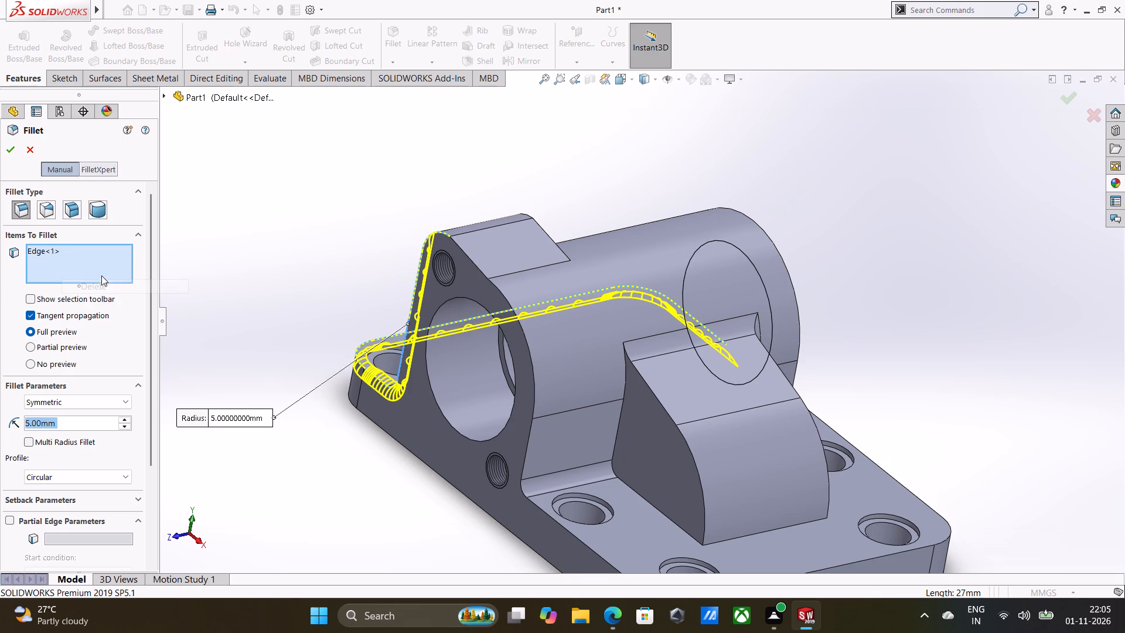
{"action": "middle_click_drag", "start_coordinate": [400, 282], "coordinate": [307, 311]}
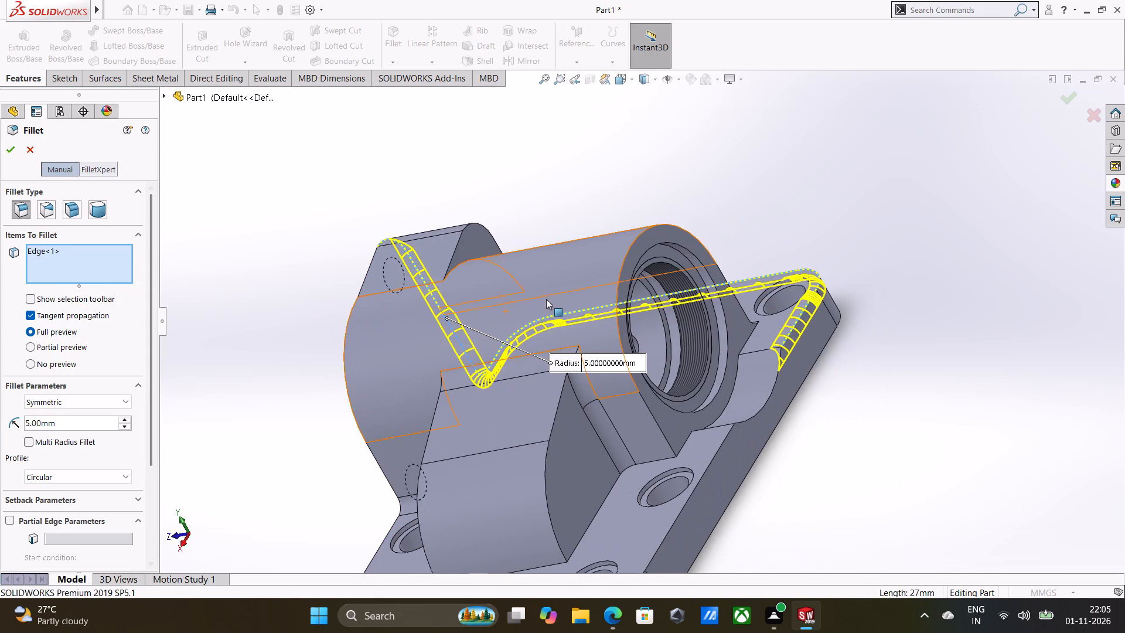
{"action": "middle_click_drag", "start_coordinate": [530, 321], "coordinate": [510, 468]}
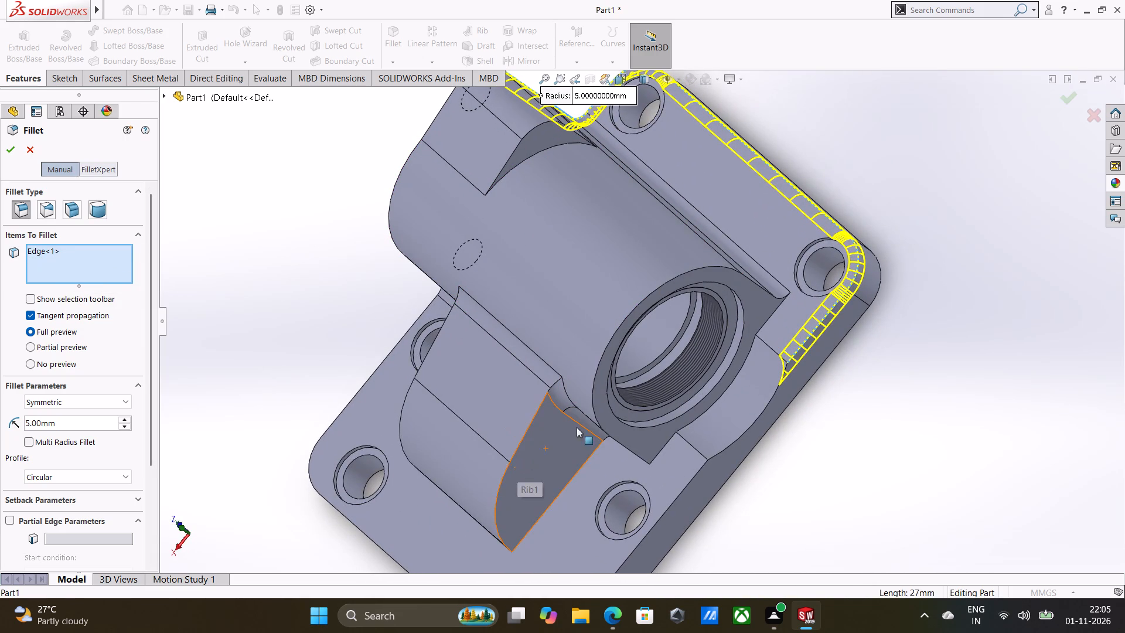
{"action": "left_click", "coordinate": [622, 324]}
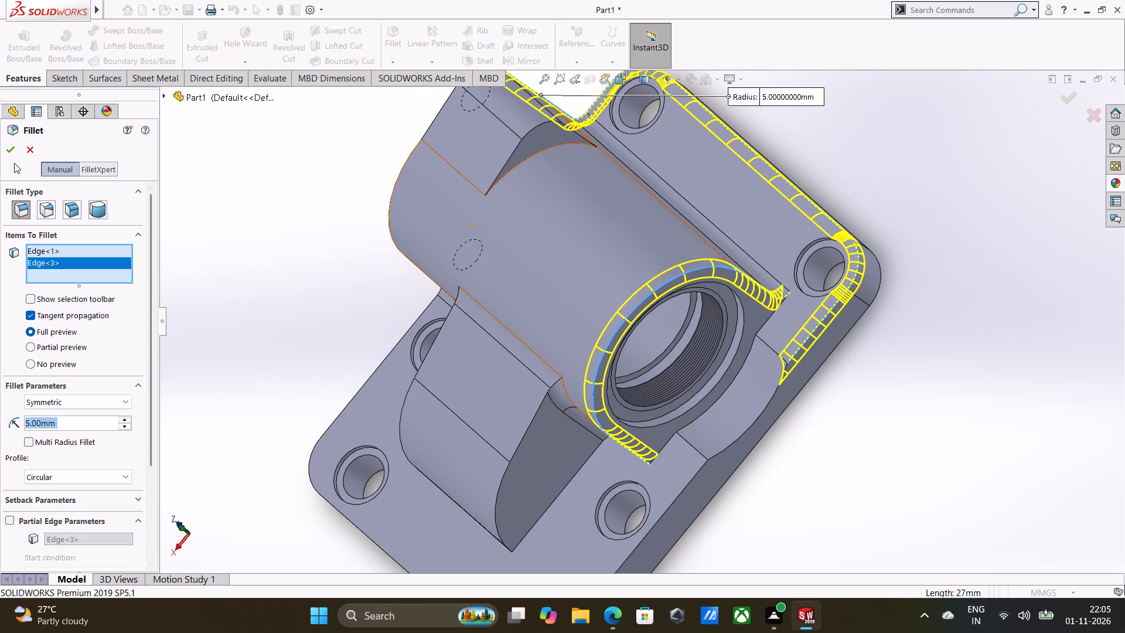
{"action": "left_click", "coordinate": [13, 153]}
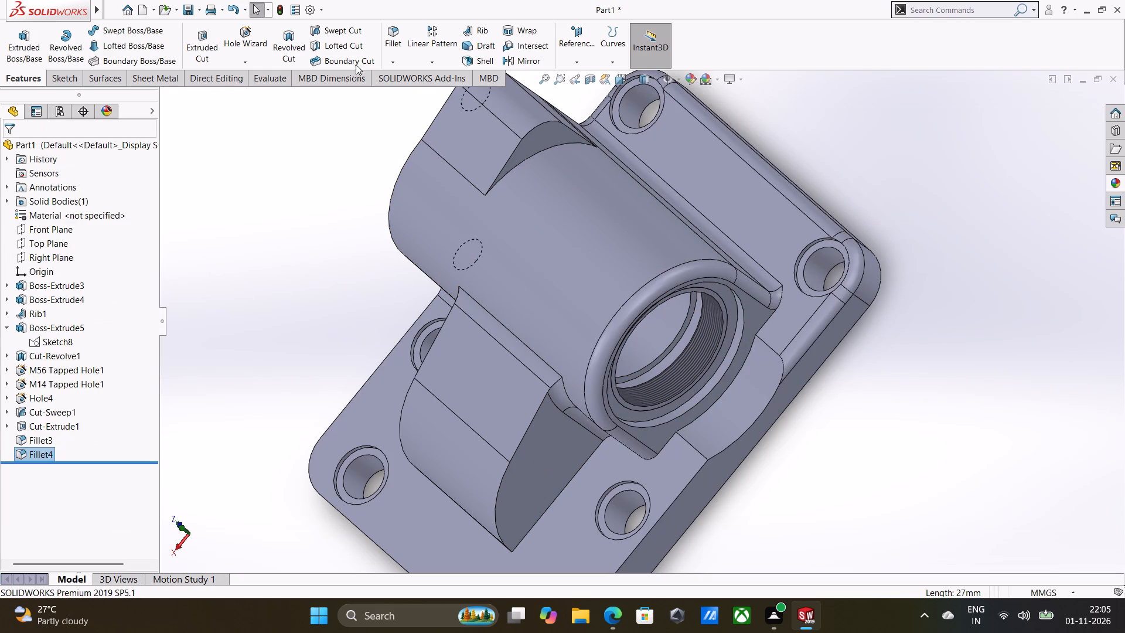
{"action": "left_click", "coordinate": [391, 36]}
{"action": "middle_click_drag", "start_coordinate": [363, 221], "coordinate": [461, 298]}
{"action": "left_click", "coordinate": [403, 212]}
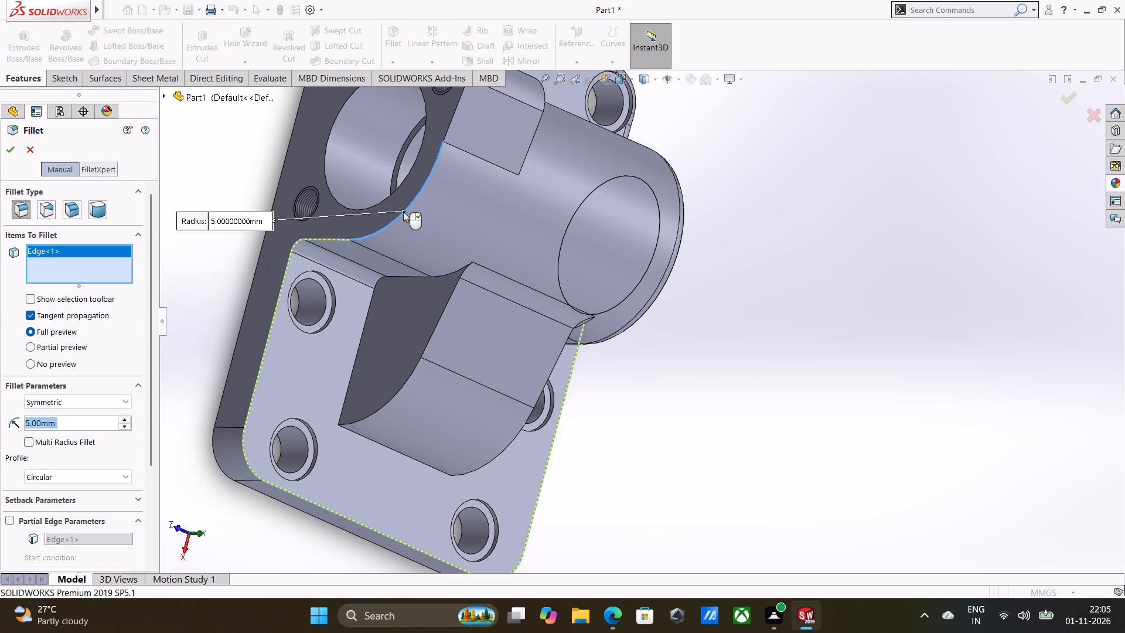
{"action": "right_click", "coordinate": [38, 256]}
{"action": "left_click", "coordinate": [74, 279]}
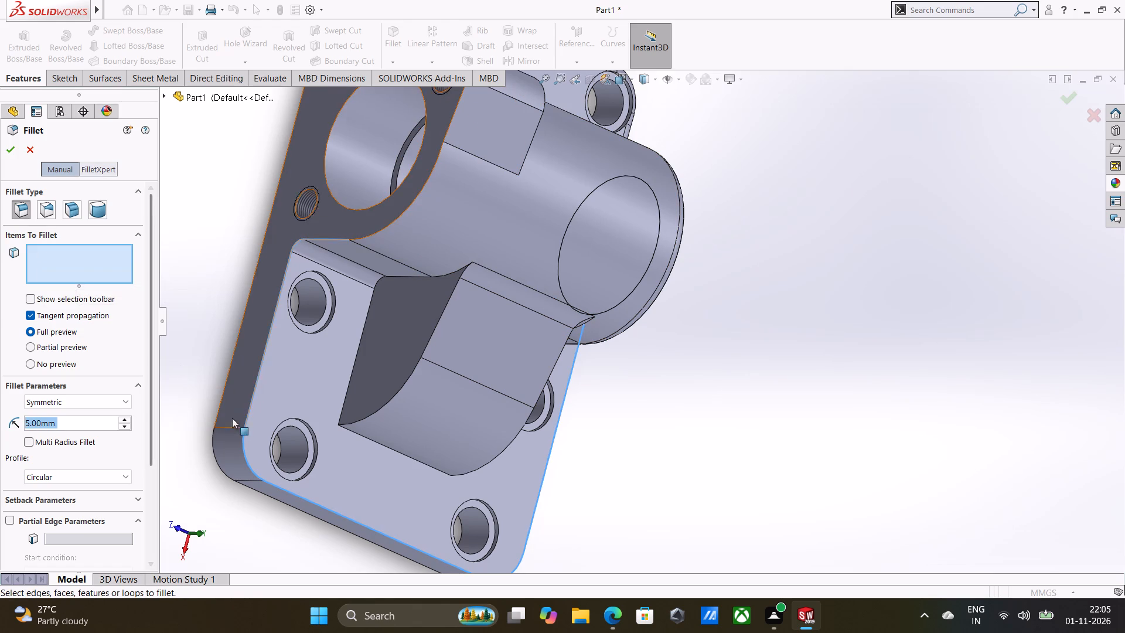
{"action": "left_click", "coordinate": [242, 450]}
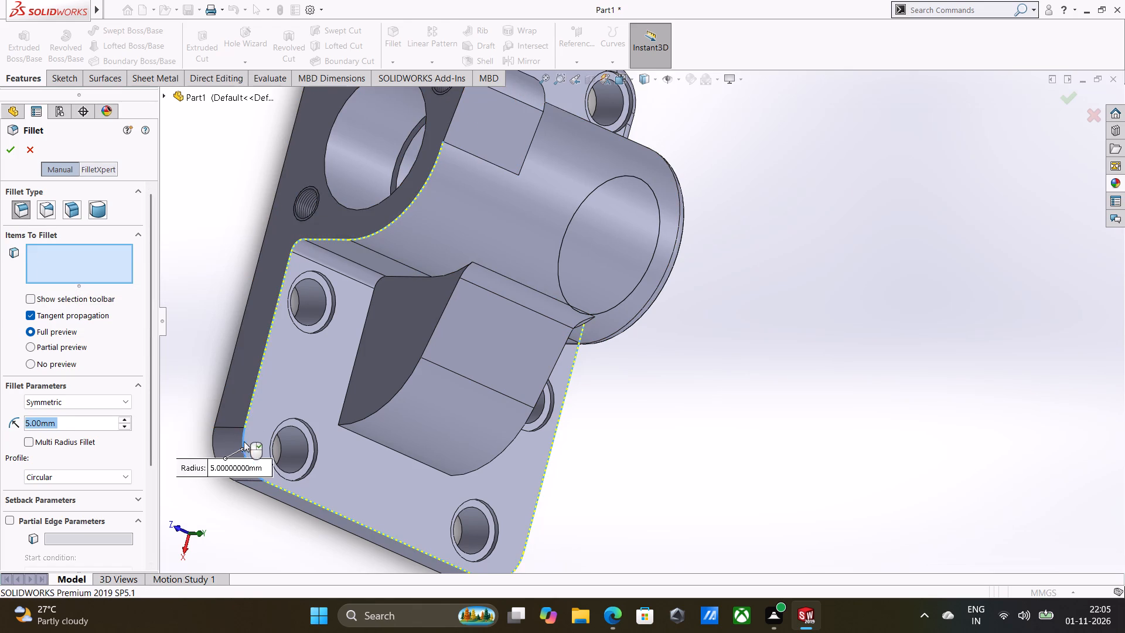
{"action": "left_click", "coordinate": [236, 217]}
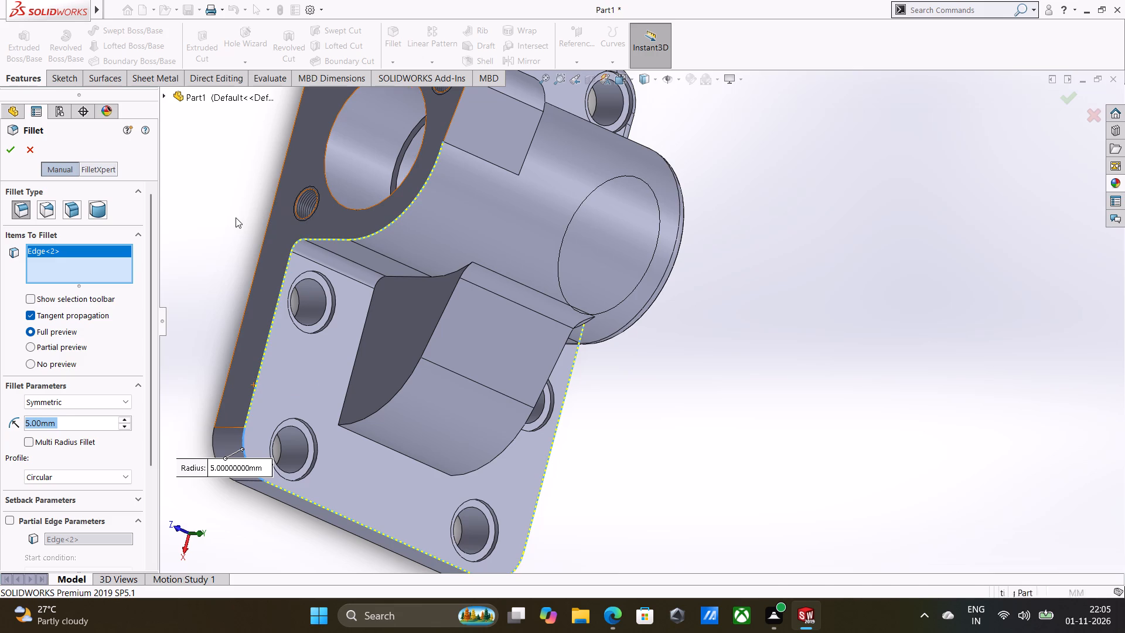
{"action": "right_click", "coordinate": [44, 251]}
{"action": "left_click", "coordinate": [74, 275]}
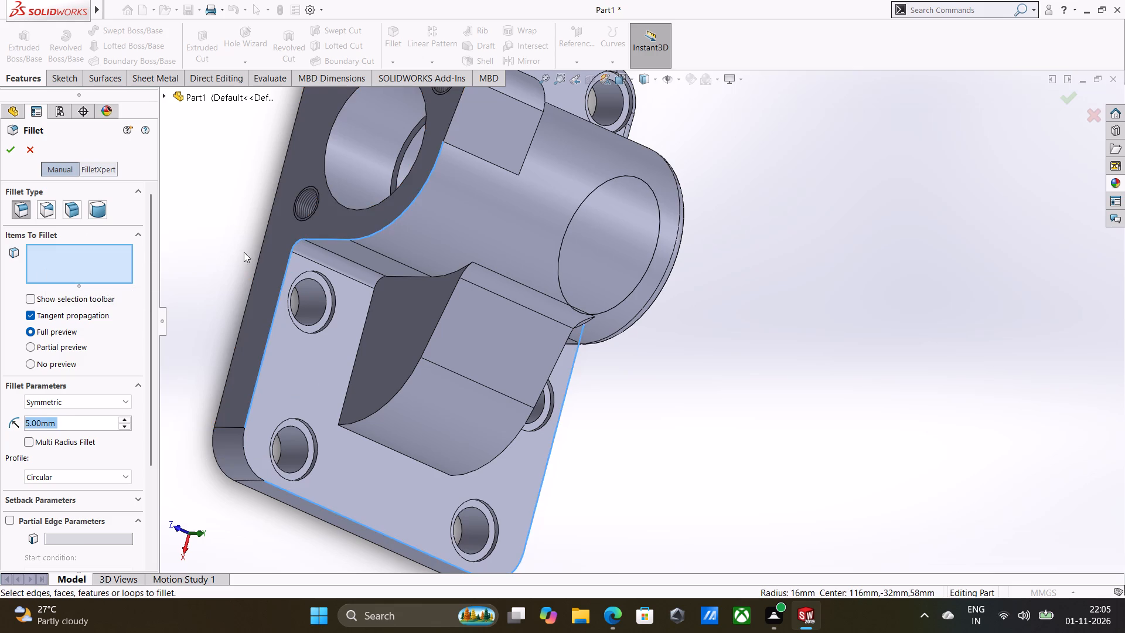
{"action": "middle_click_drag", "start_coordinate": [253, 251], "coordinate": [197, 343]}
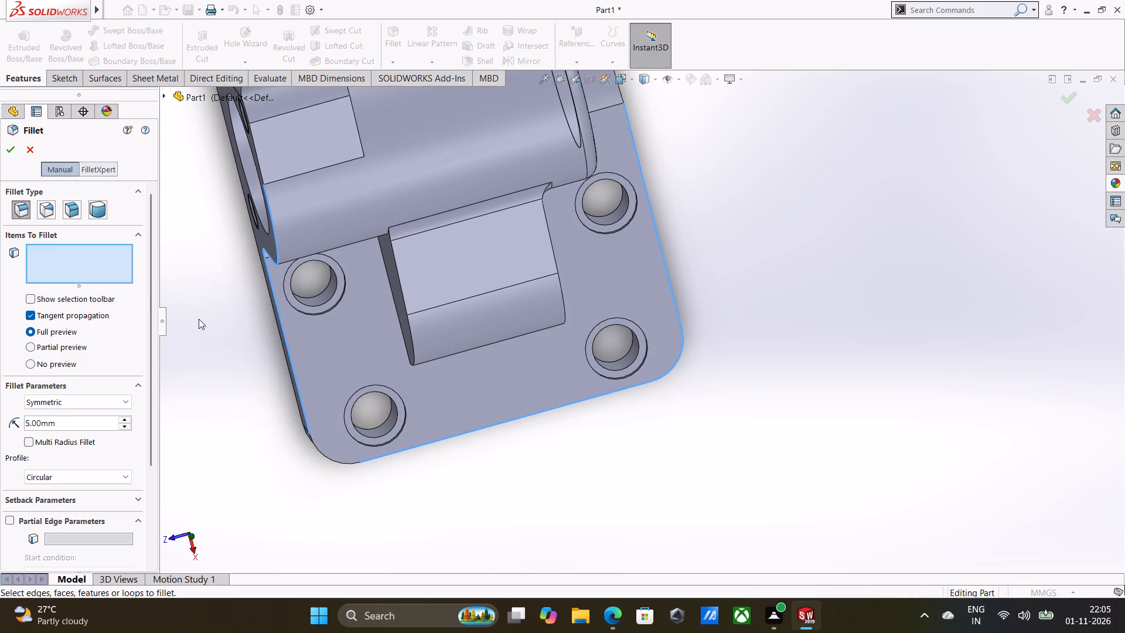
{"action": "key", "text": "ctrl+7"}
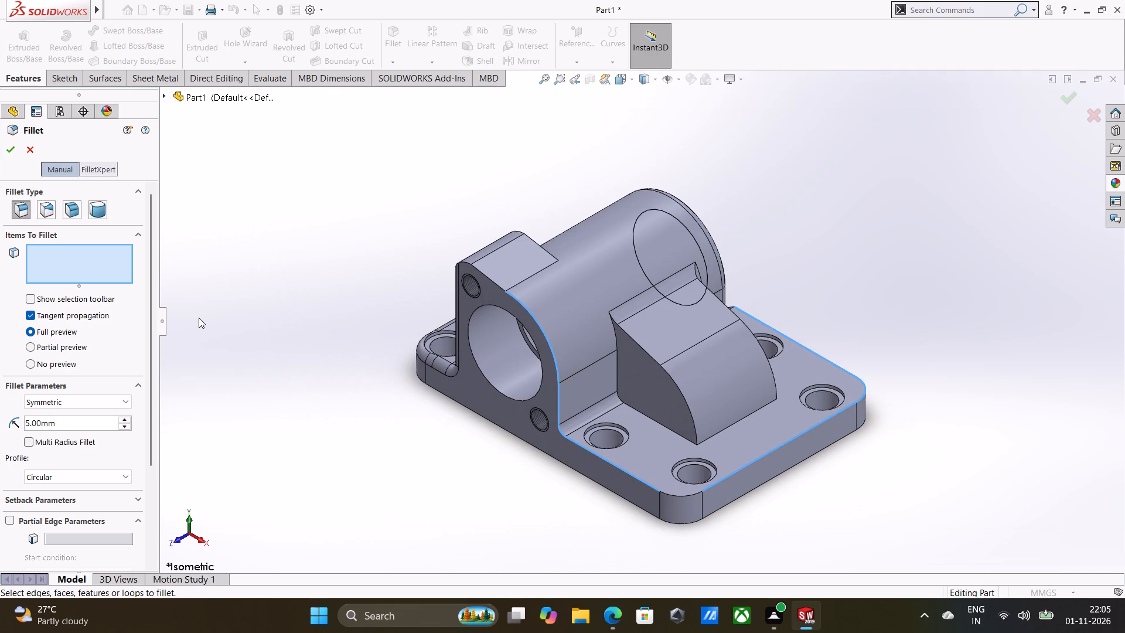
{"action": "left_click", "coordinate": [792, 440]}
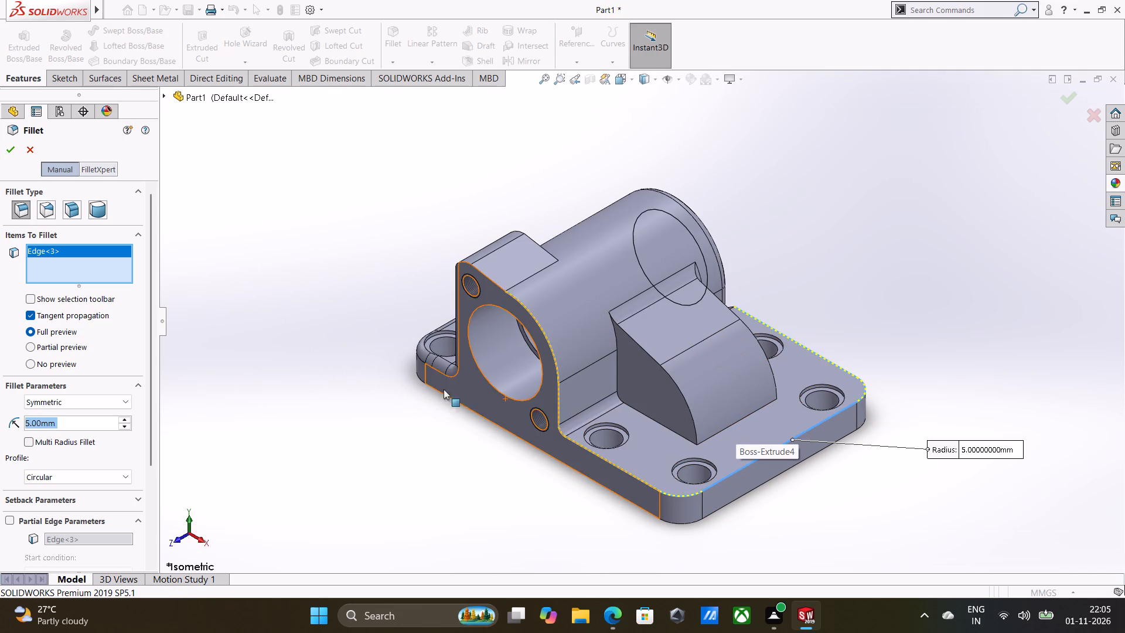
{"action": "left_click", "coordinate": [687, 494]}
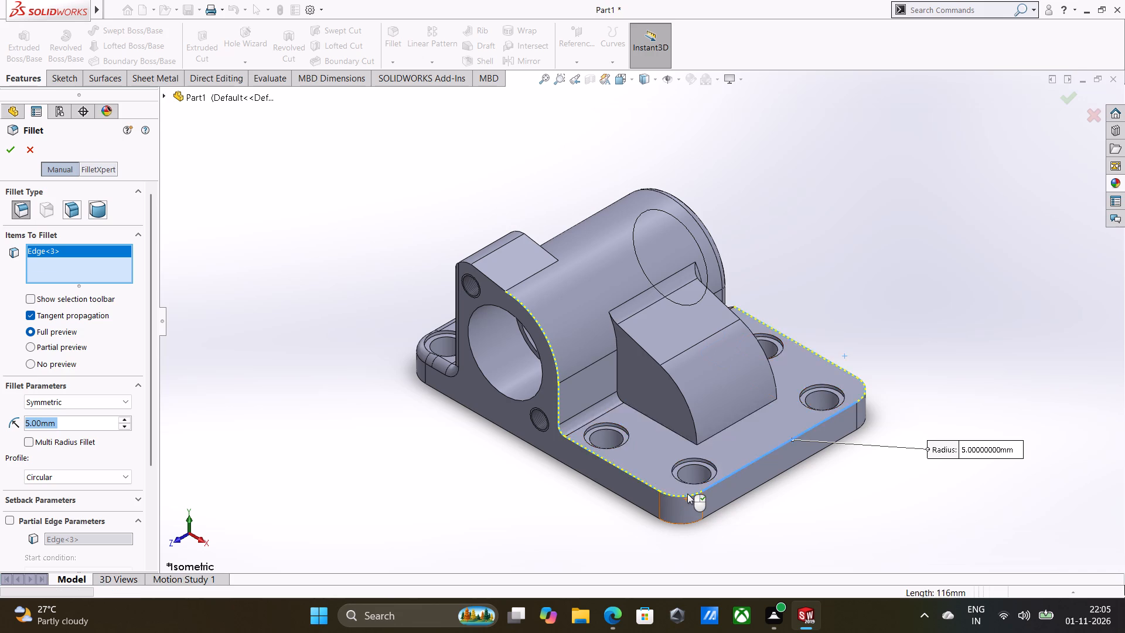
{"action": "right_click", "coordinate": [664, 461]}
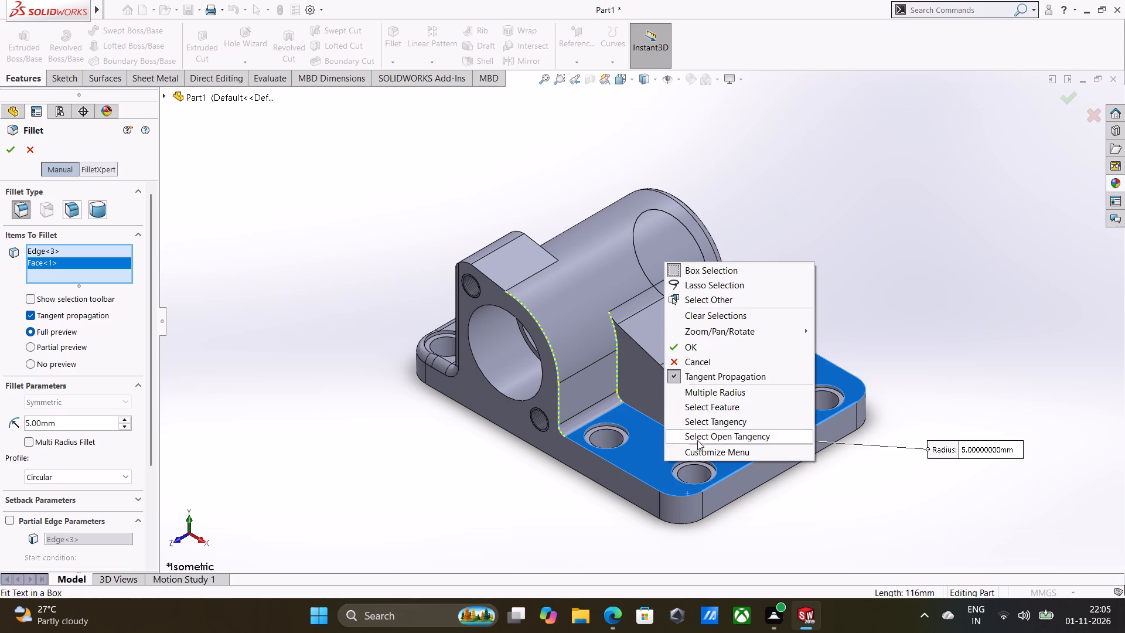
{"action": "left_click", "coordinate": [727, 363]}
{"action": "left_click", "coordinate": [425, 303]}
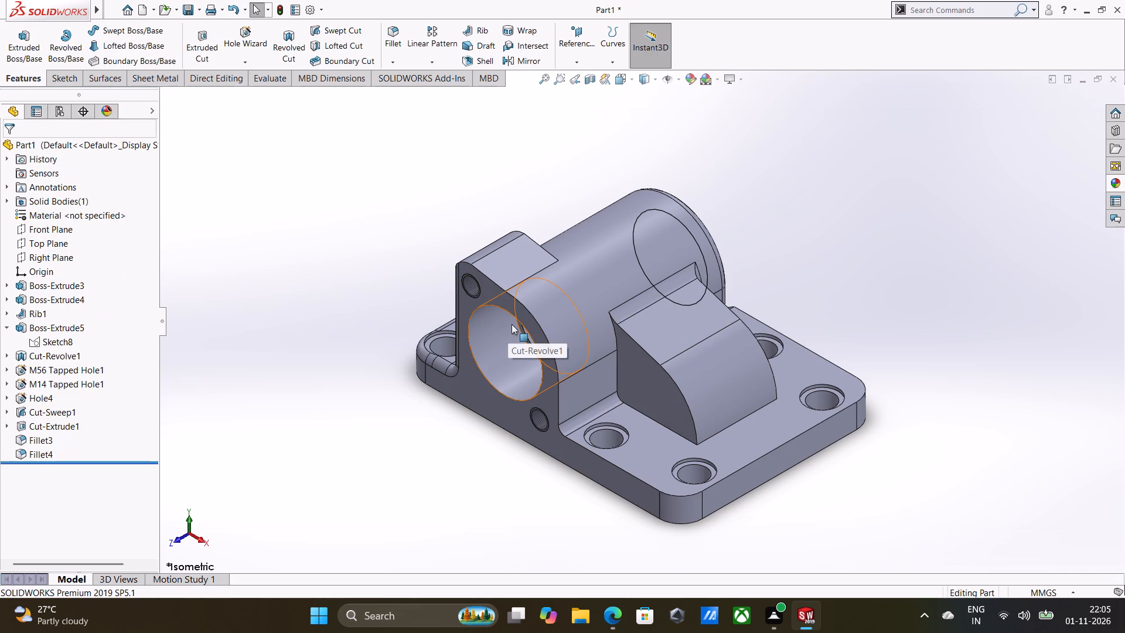
Apply a 5 mm fillet where the block's side facing away from the threaded bore meets the arched body and base plate.
{"action": "left_click", "coordinate": [398, 27]}
{"action": "left_click", "coordinate": [618, 368]}
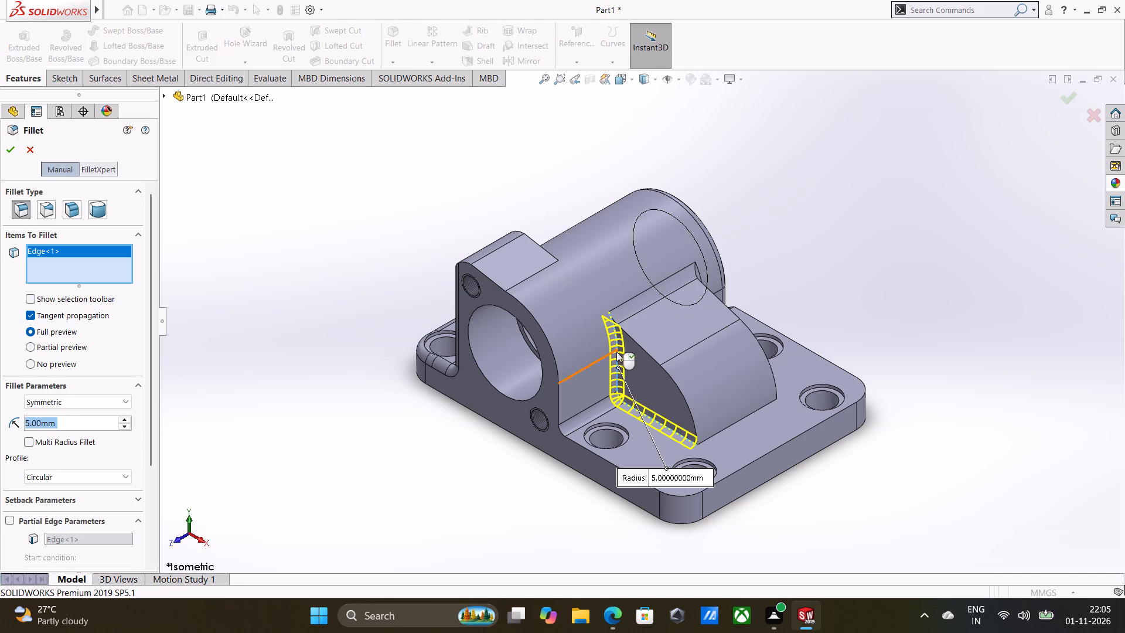
{"action": "left_click", "coordinate": [17, 156]}
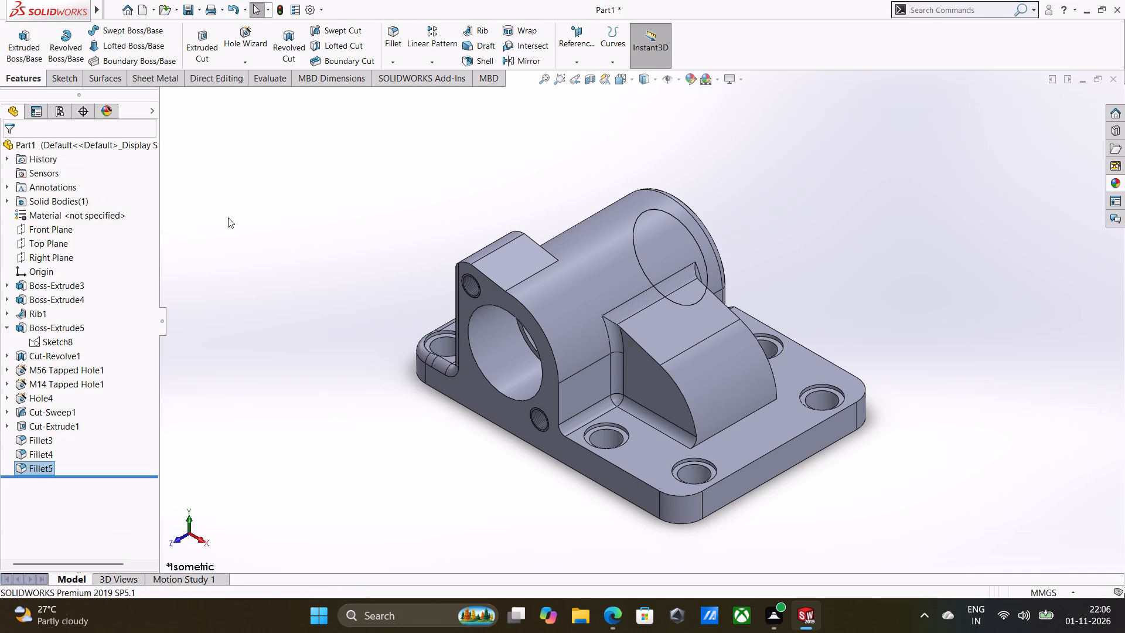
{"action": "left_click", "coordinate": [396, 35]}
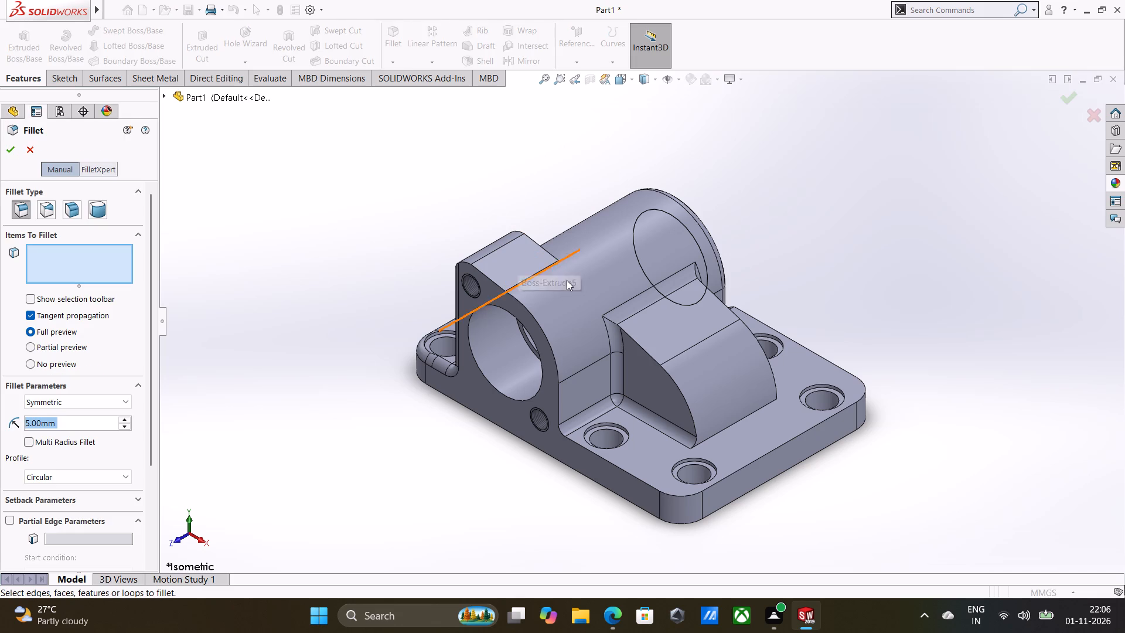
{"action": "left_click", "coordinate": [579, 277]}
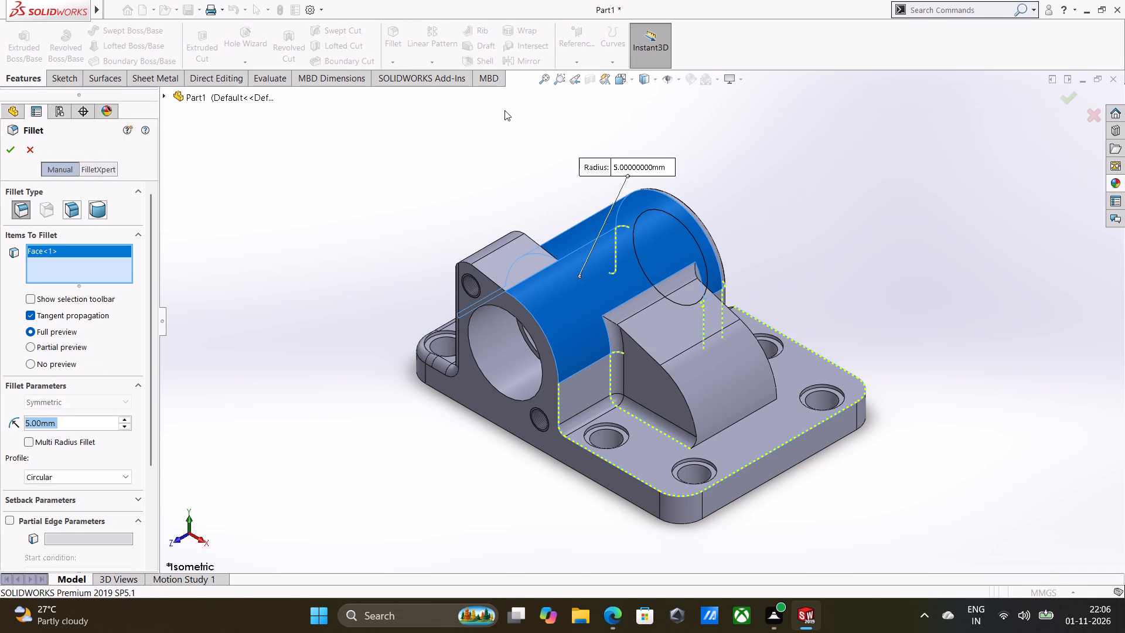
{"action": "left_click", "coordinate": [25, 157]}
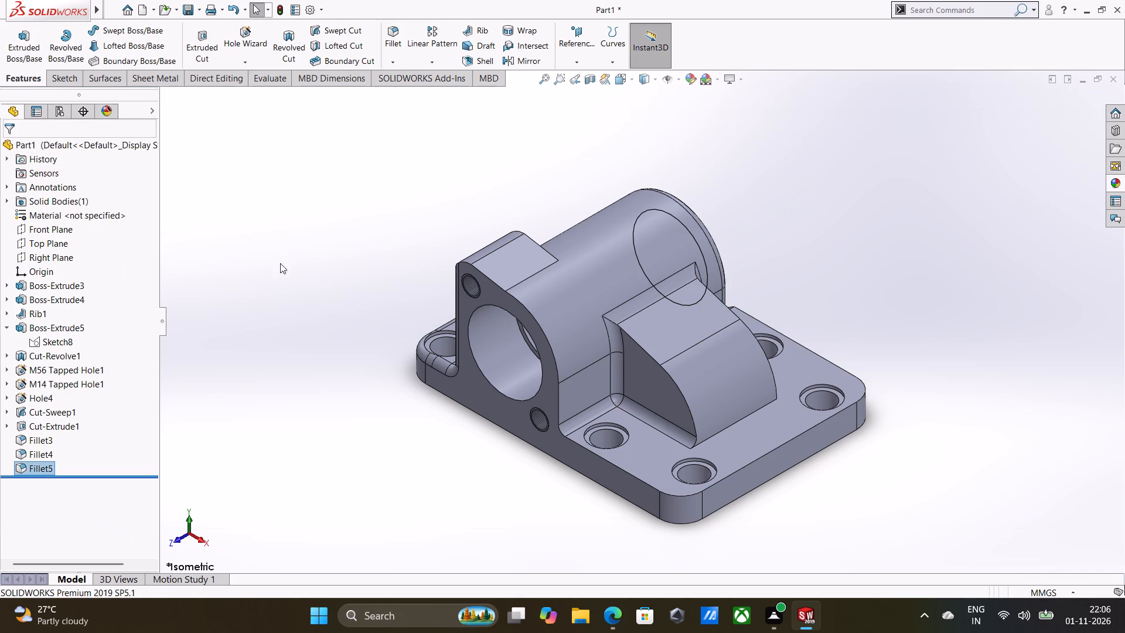
Apply a 5 mm face fillet to the end face of the small boss on the arched body, on its threaded-bore side.
{"action": "middle_click_drag", "start_coordinate": [390, 255], "coordinate": [456, 350]}
{"action": "middle_click", "coordinate": [452, 374]}
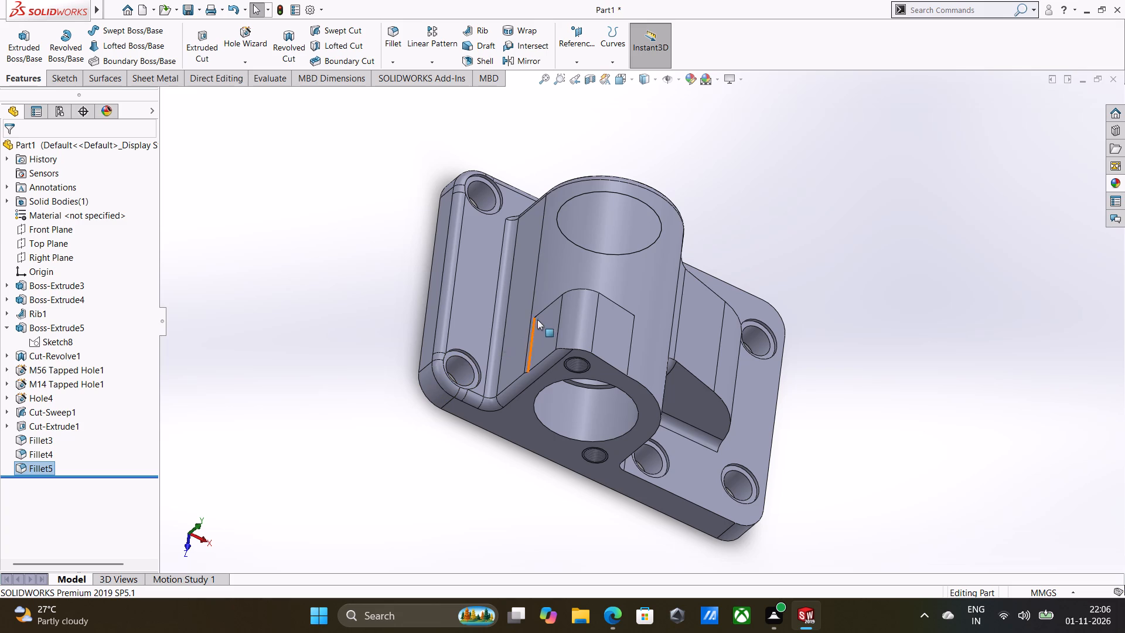
{"action": "middle_click_drag", "start_coordinate": [537, 320], "coordinate": [401, 465]}
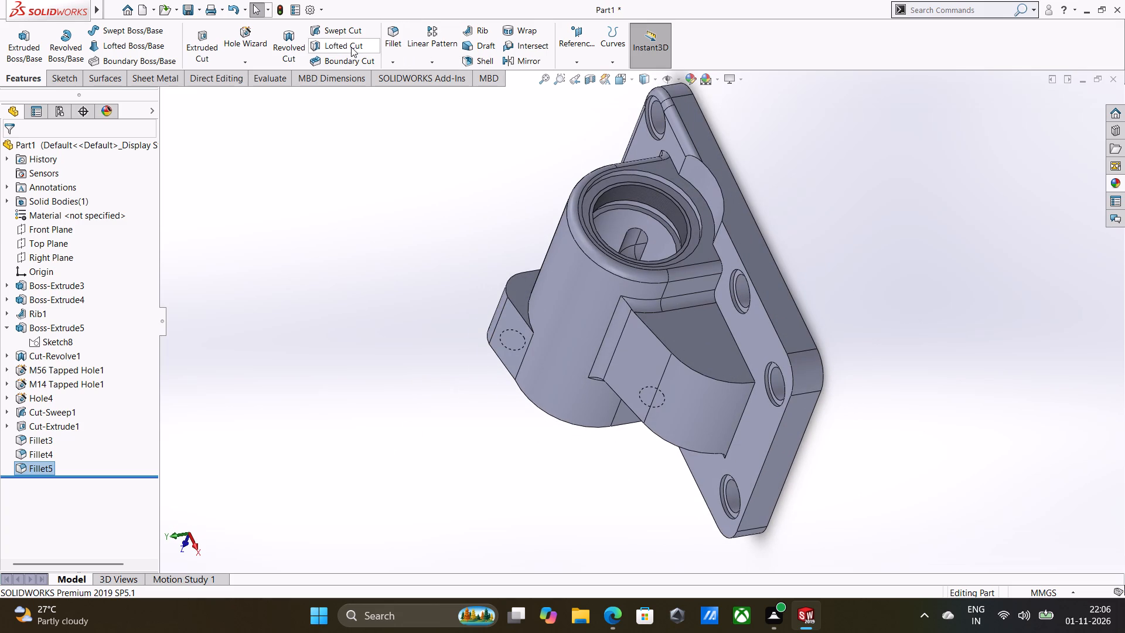
{"action": "left_click", "coordinate": [389, 28]}
{"action": "left_click", "coordinate": [528, 281]}
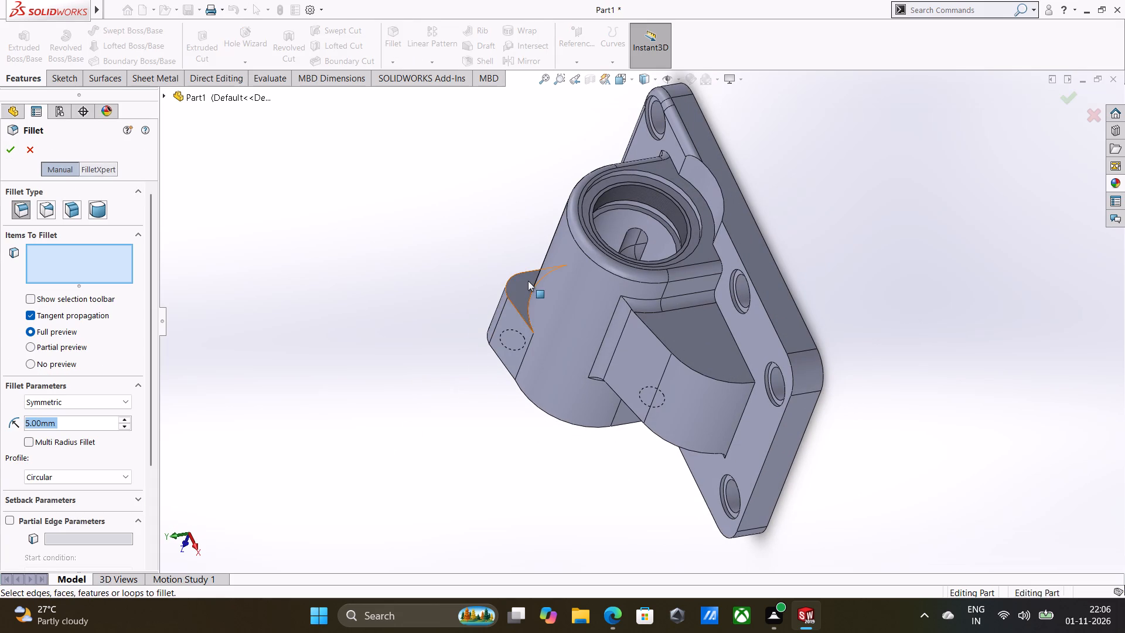
{"action": "left_click", "coordinate": [18, 147]}
{"action": "left_click", "coordinate": [350, 210]}
Apply a 5 mm fillet where the block and body end meet the base plate on the threaded-bore side, both sides of the relief cut.
{"action": "middle_click_drag", "start_coordinate": [613, 352], "coordinate": [729, 172]}
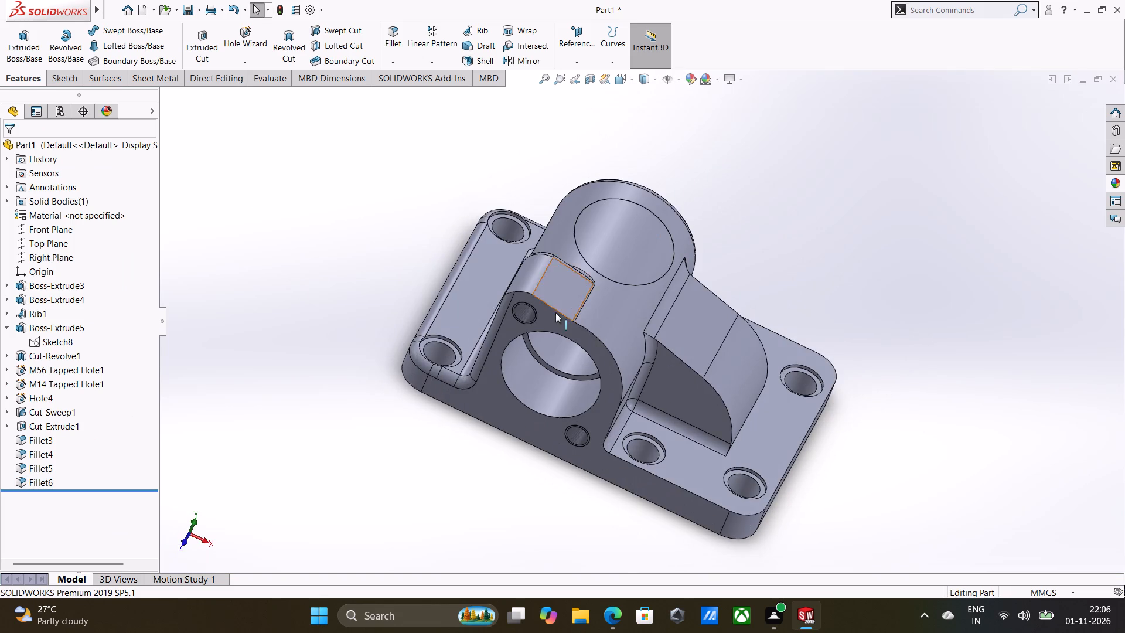
{"action": "middle_click_drag", "start_coordinate": [548, 315], "coordinate": [574, 251]}
{"action": "middle_click_drag", "start_coordinate": [567, 284], "coordinate": [455, 334]}
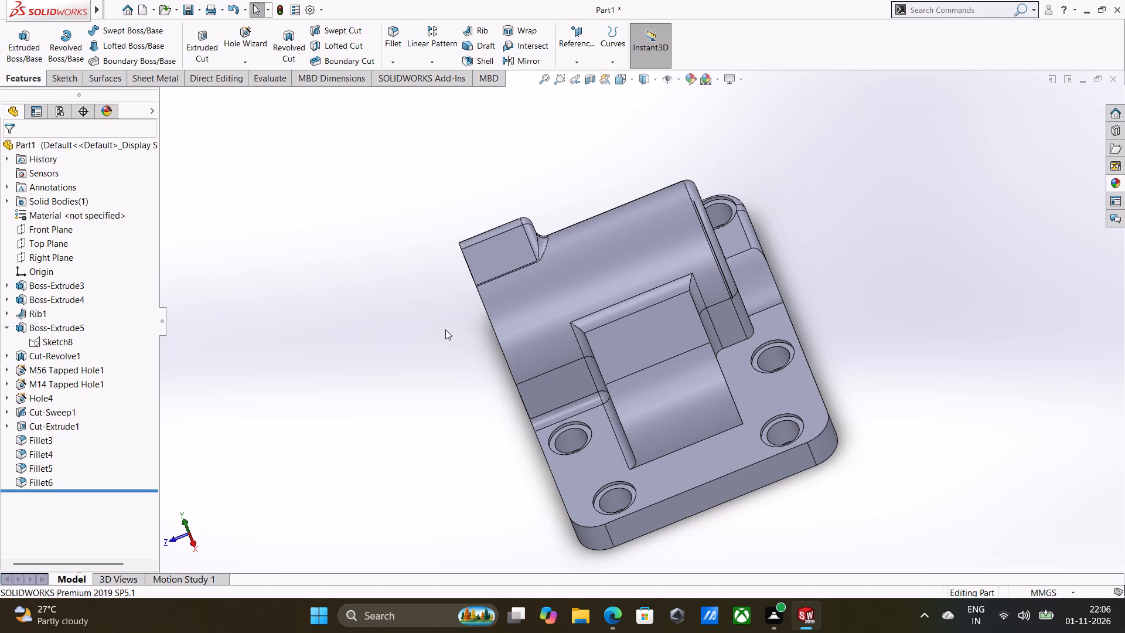
{"action": "left_click", "coordinate": [397, 35]}
{"action": "left_click", "coordinate": [732, 345]}
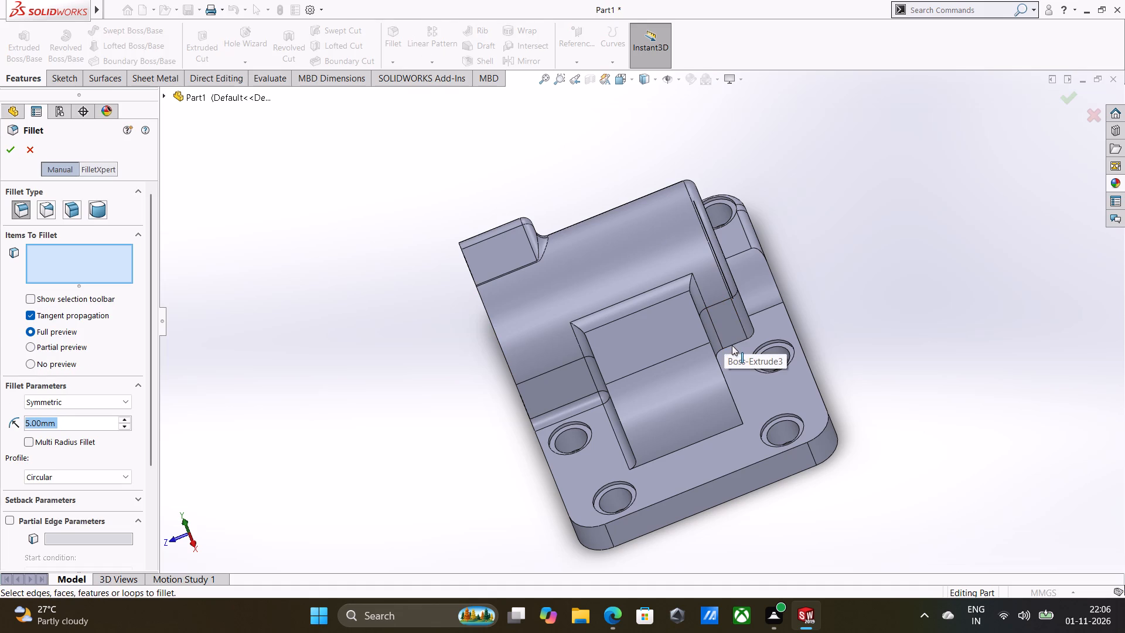
{"action": "middle_click_drag", "start_coordinate": [795, 316], "coordinate": [708, 537]}
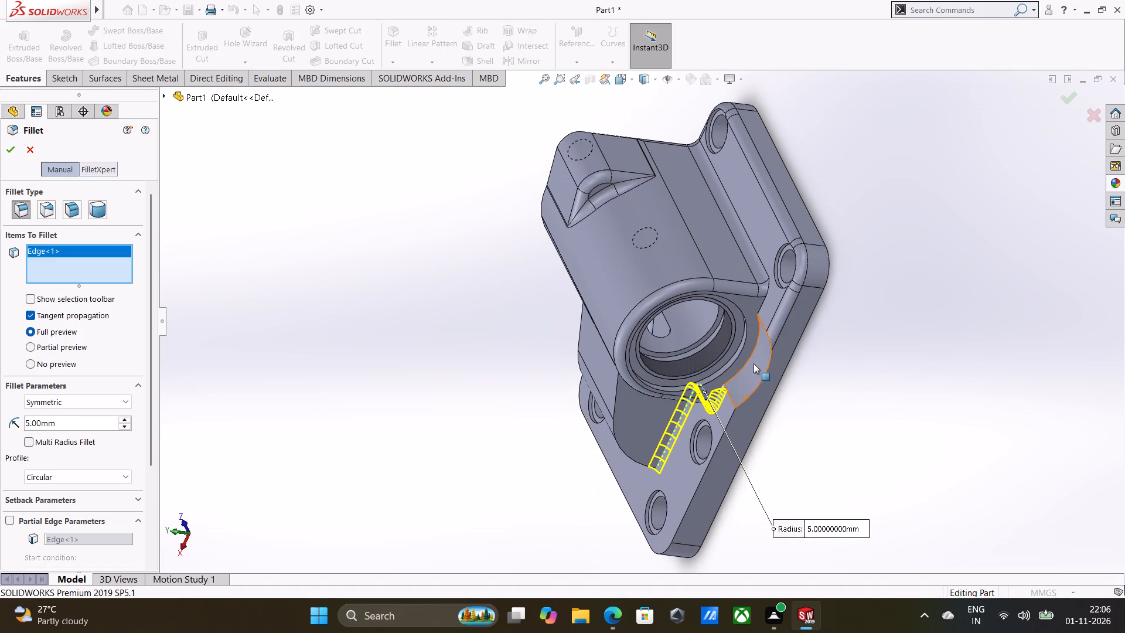
{"action": "left_click", "coordinate": [763, 304]}
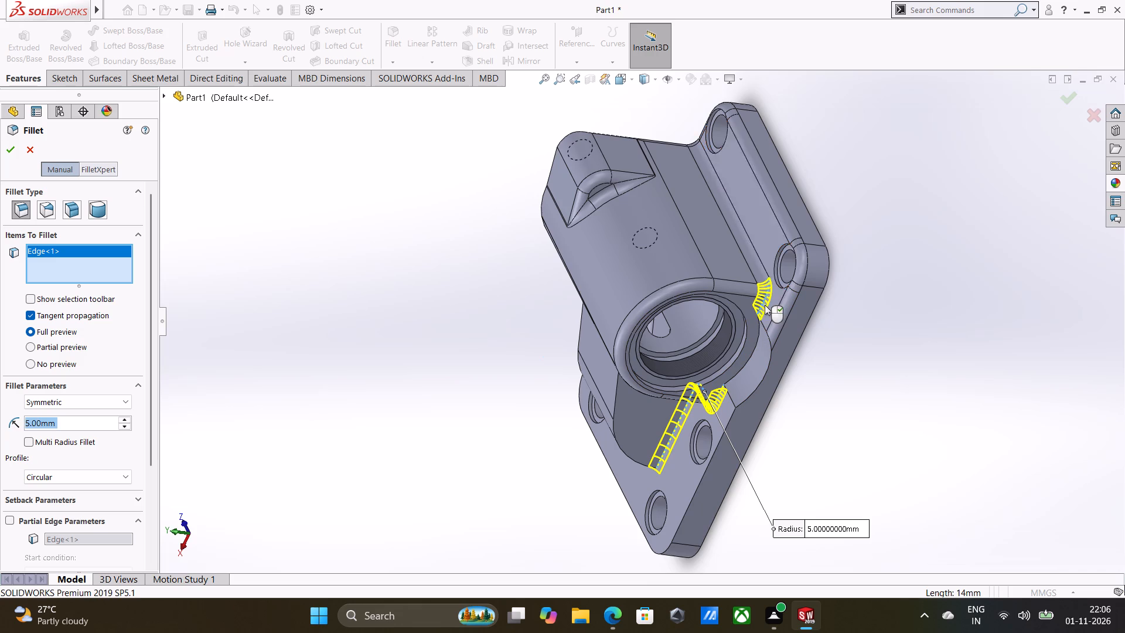
{"action": "right_click", "coordinate": [778, 287]}
Apply a 5 mm fillet to the block-side base plate top edge chain, continuing over the arched edge of the plain-bore end face.
{"action": "middle_click_drag", "start_coordinate": [751, 275], "coordinate": [835, 432]}
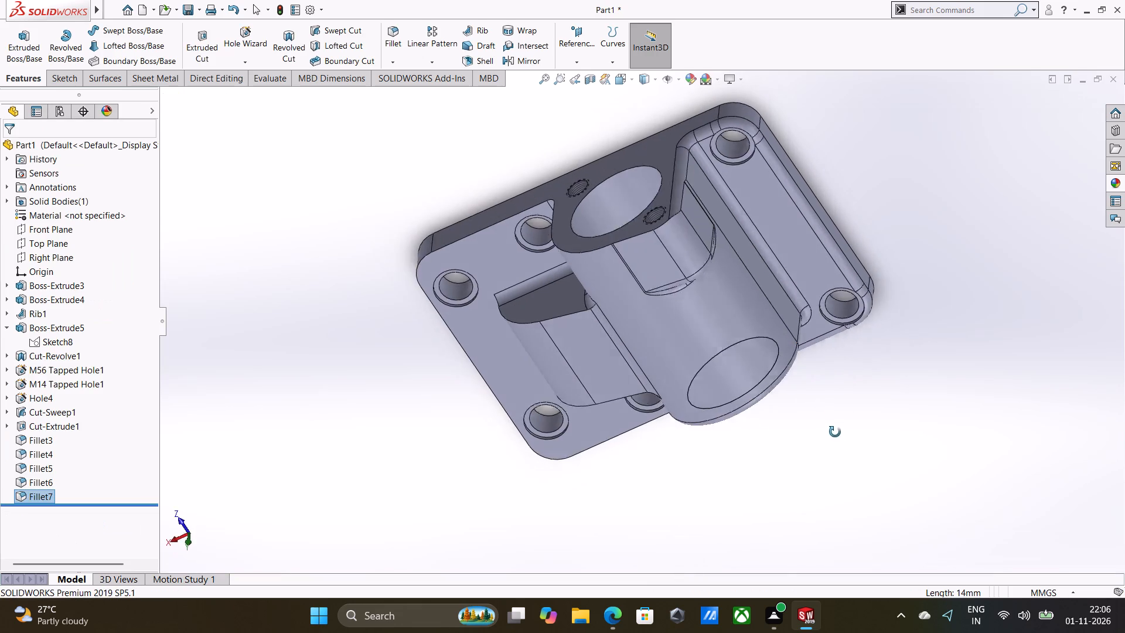
{"action": "middle_click_drag", "start_coordinate": [835, 432], "coordinate": [838, 437]}
{"action": "middle_click_drag", "start_coordinate": [673, 281], "coordinate": [711, 268]}
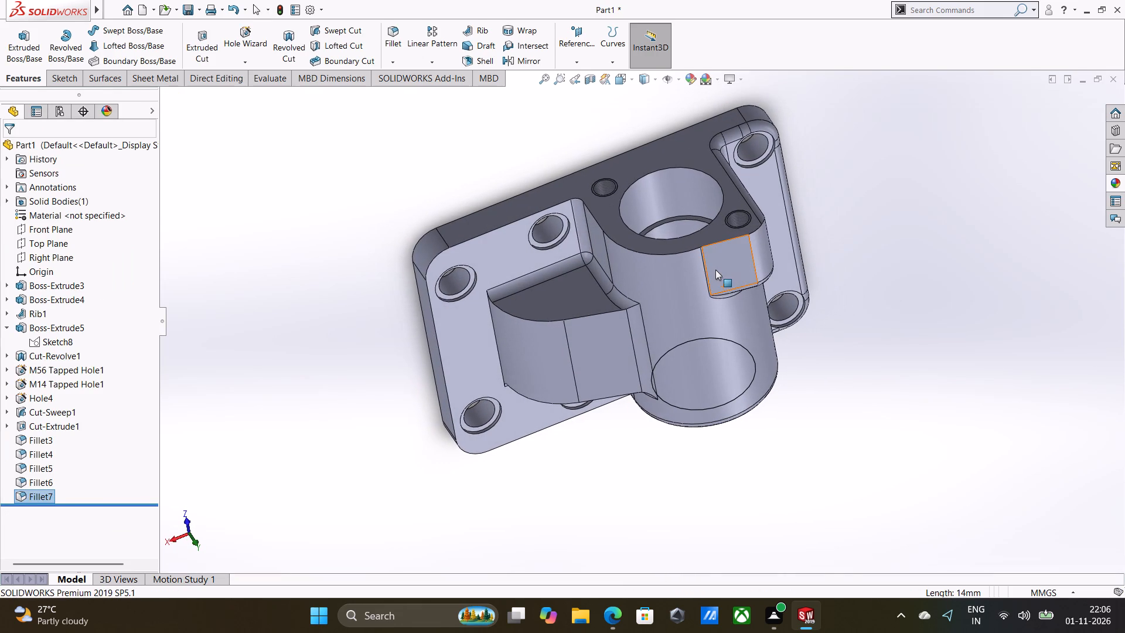
{"action": "left_click", "coordinate": [396, 36]}
{"action": "left_click", "coordinate": [578, 198]}
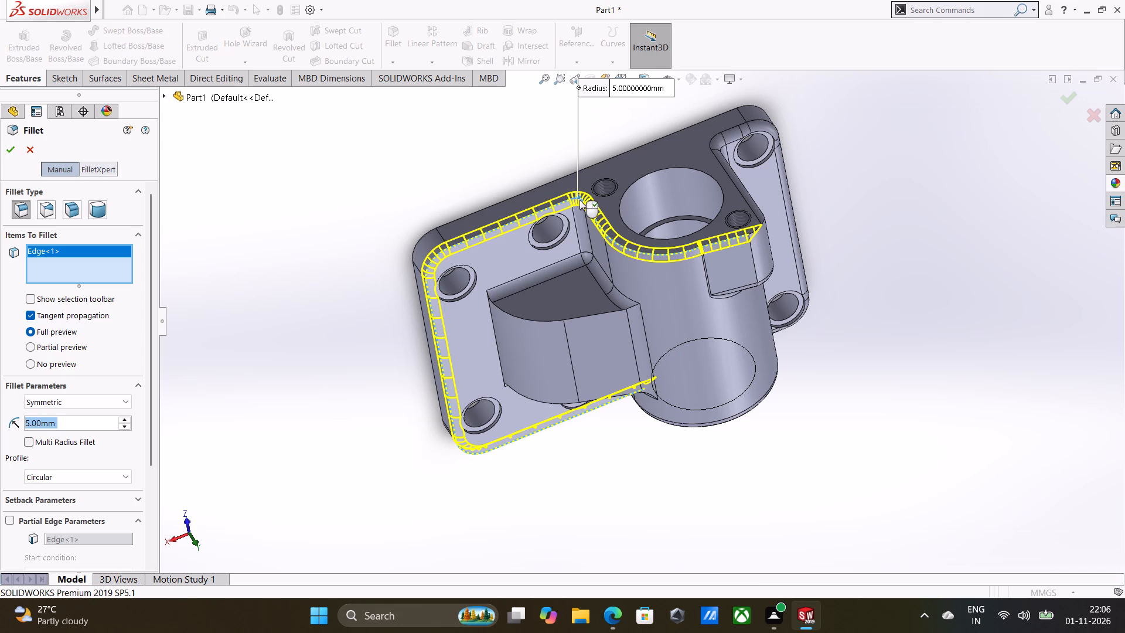
{"action": "right_click", "coordinate": [579, 200]}
{"action": "left_click", "coordinate": [468, 168]}
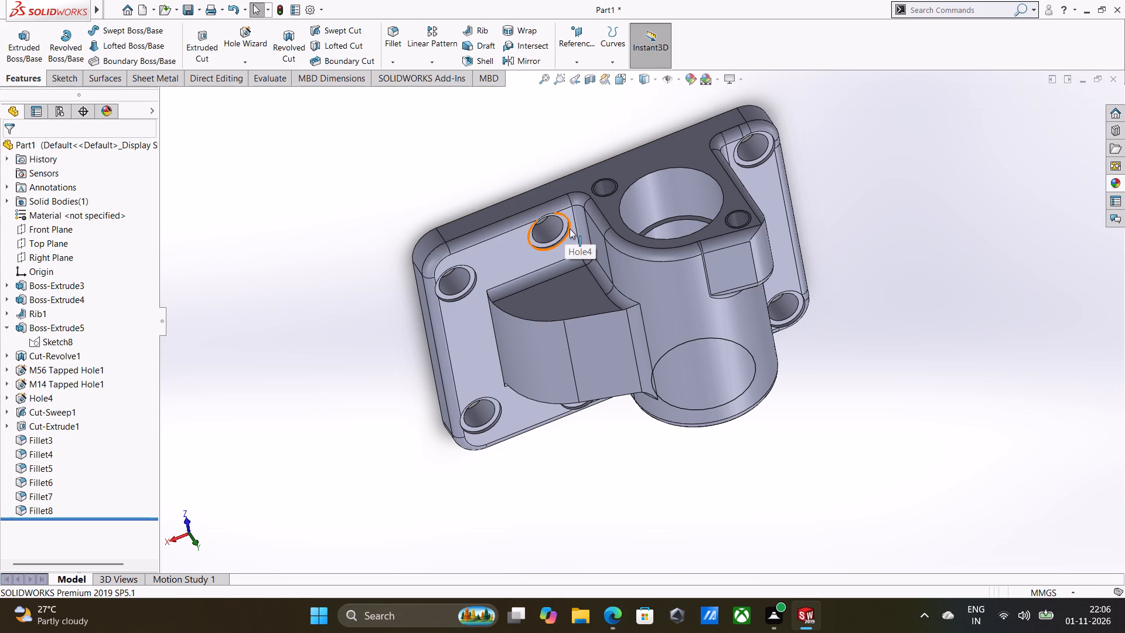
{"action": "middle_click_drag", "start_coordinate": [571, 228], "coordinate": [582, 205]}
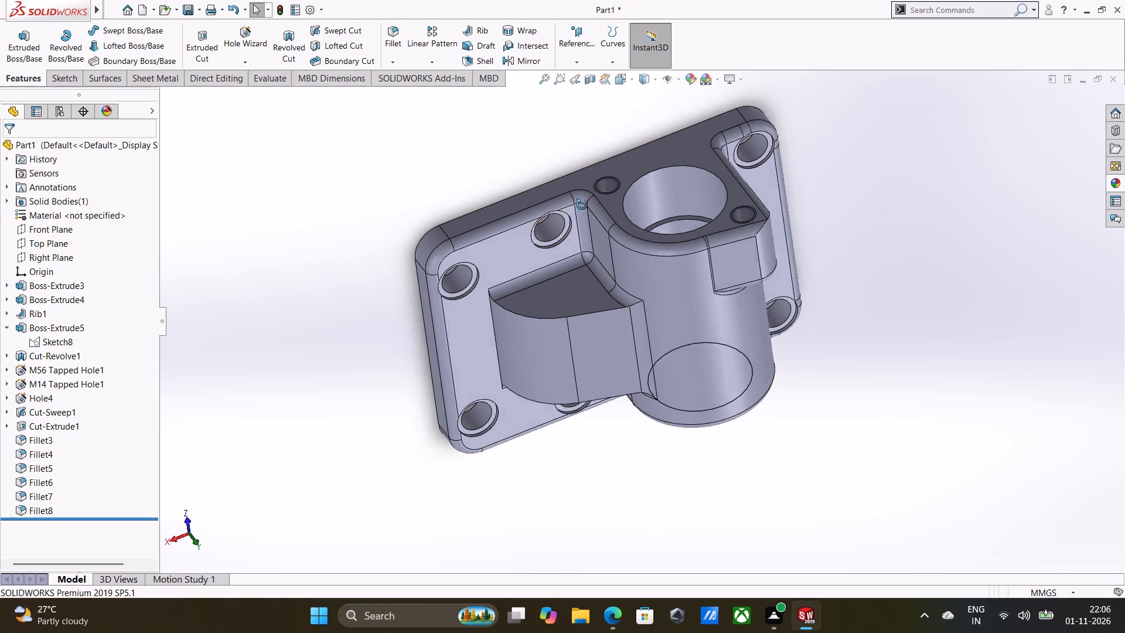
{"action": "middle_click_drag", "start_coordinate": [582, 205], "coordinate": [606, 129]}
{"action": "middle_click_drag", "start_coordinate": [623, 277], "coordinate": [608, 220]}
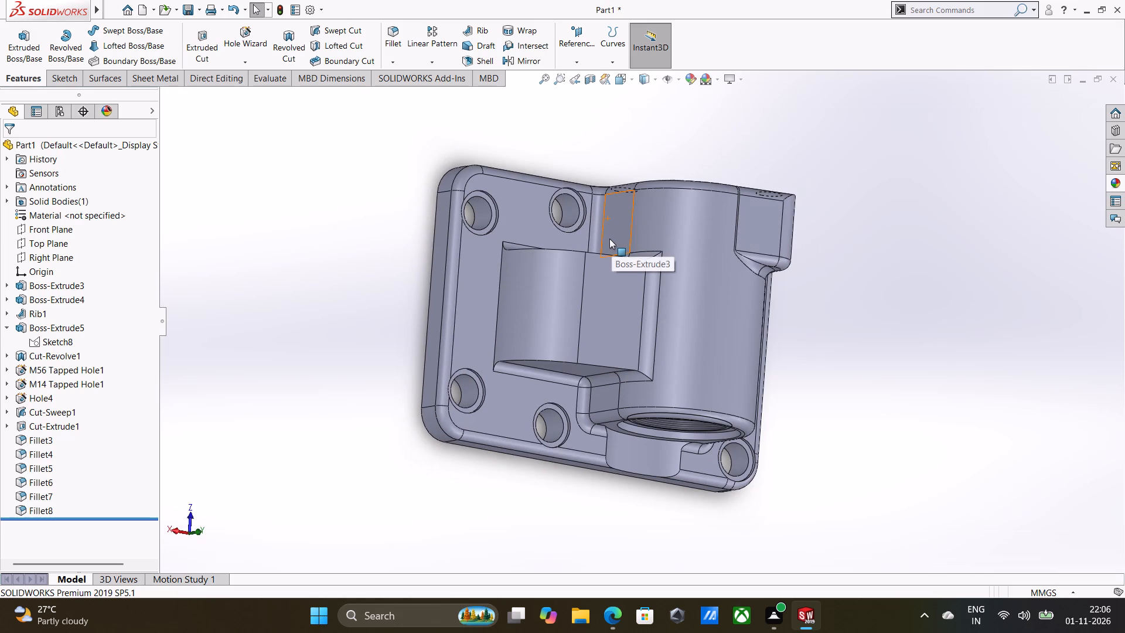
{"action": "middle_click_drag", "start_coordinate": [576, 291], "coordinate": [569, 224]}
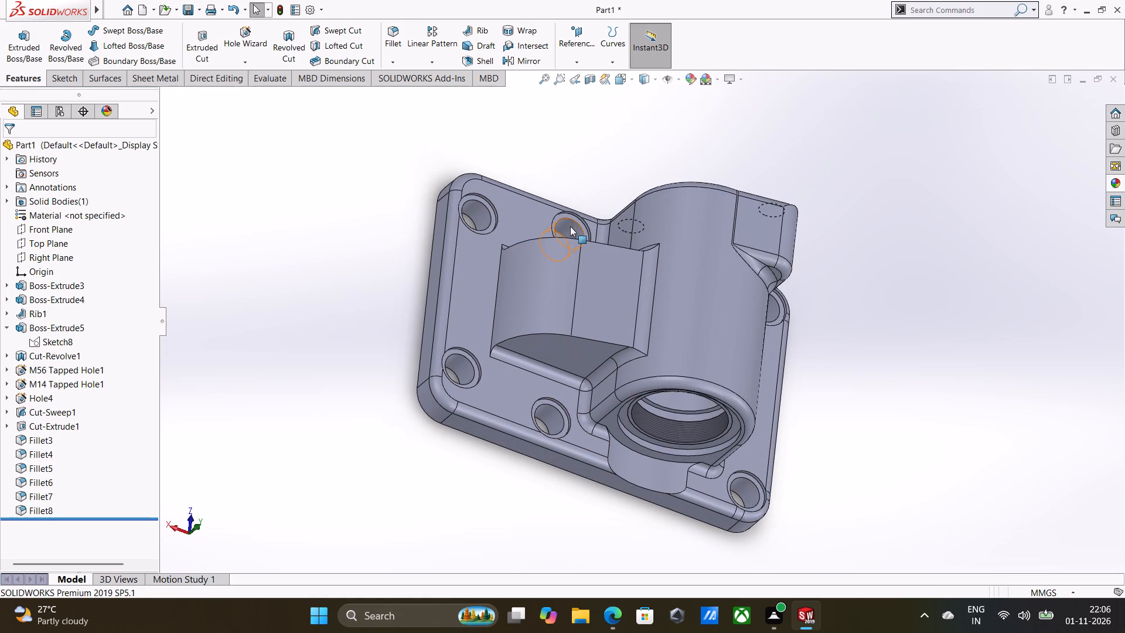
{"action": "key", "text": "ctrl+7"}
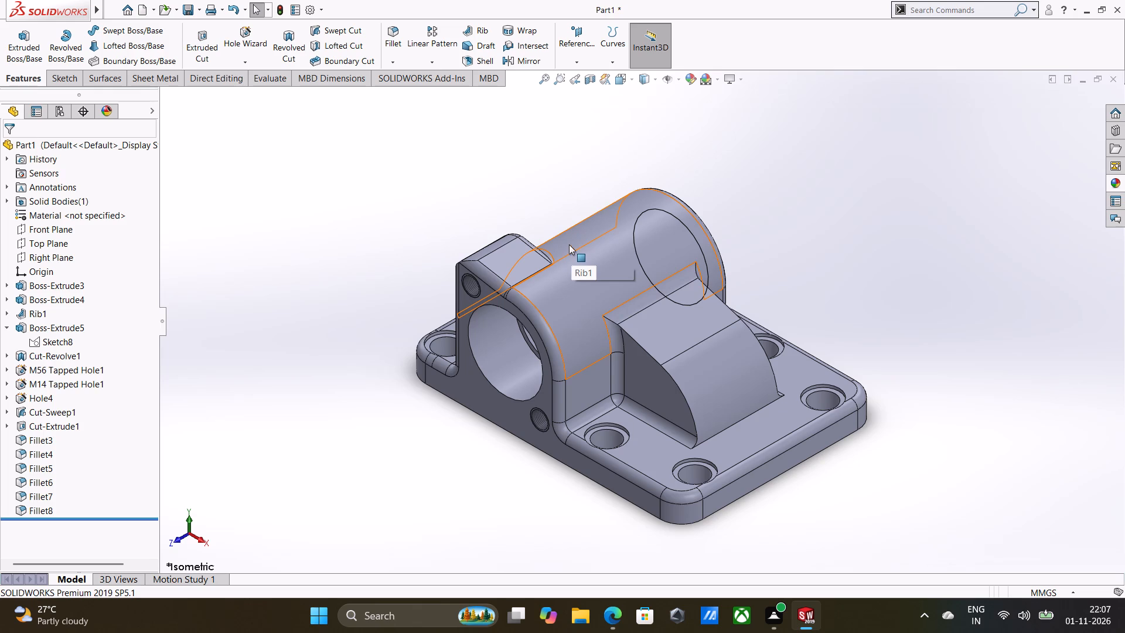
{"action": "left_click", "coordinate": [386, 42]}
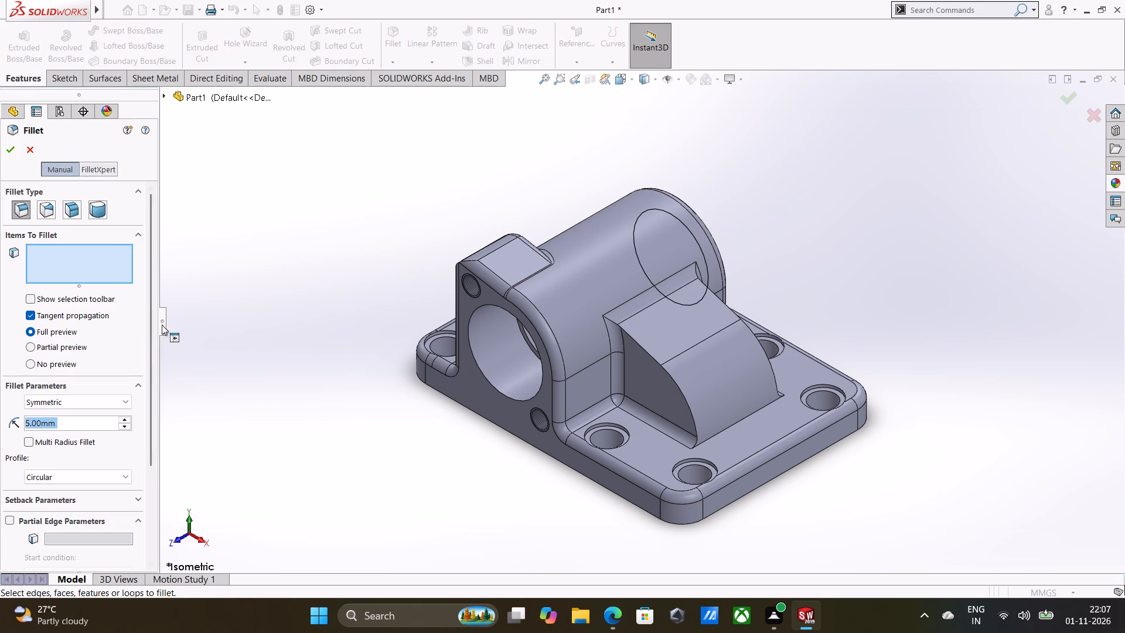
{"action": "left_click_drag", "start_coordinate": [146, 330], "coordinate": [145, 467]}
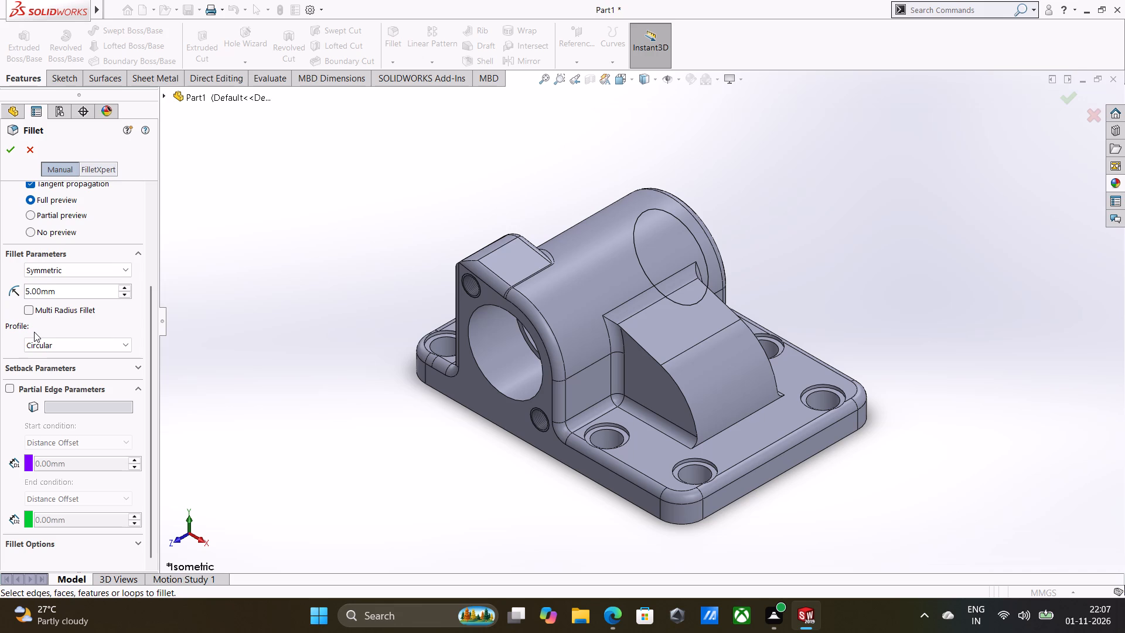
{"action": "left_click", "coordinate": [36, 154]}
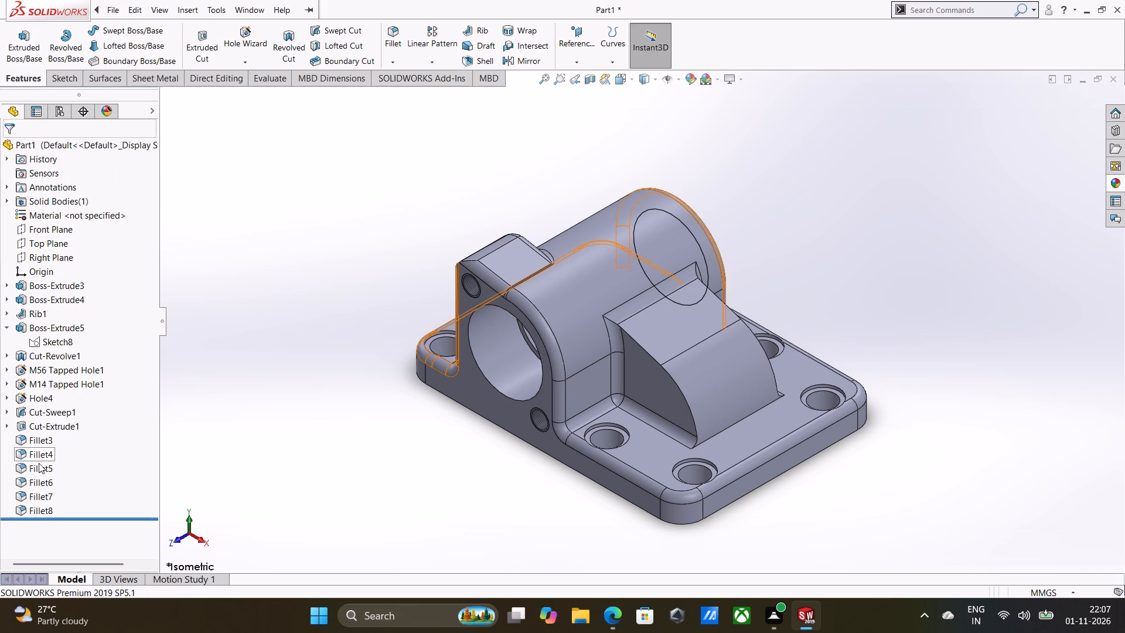
Open the definition of Fillet3 to review its selected edges and fillet parameters, and close it without changes.
{"action": "right_click", "coordinate": [48, 444]}
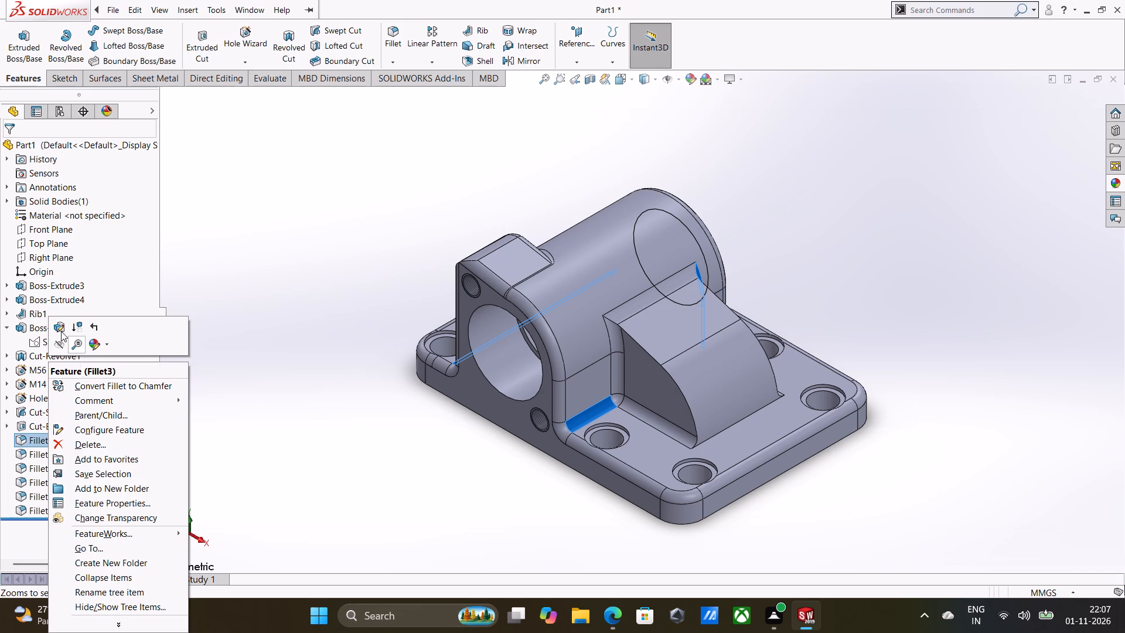
{"action": "left_click", "coordinate": [60, 331]}
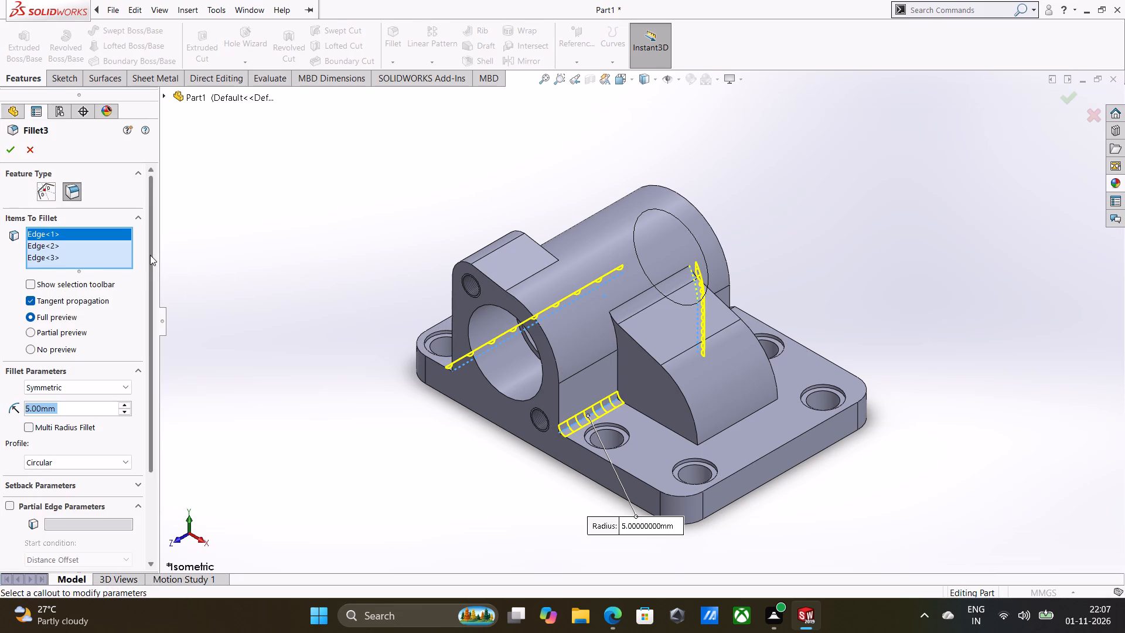
{"action": "left_click_drag", "start_coordinate": [150, 258], "coordinate": [124, 430]}
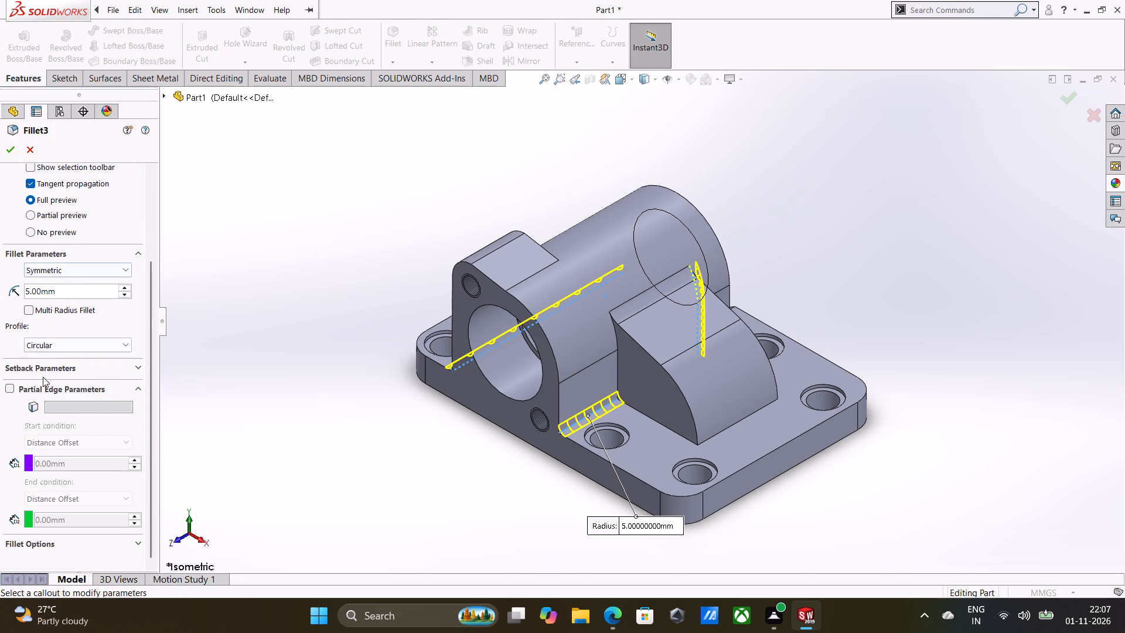
{"action": "left_click_drag", "start_coordinate": [148, 282], "coordinate": [161, 172]}
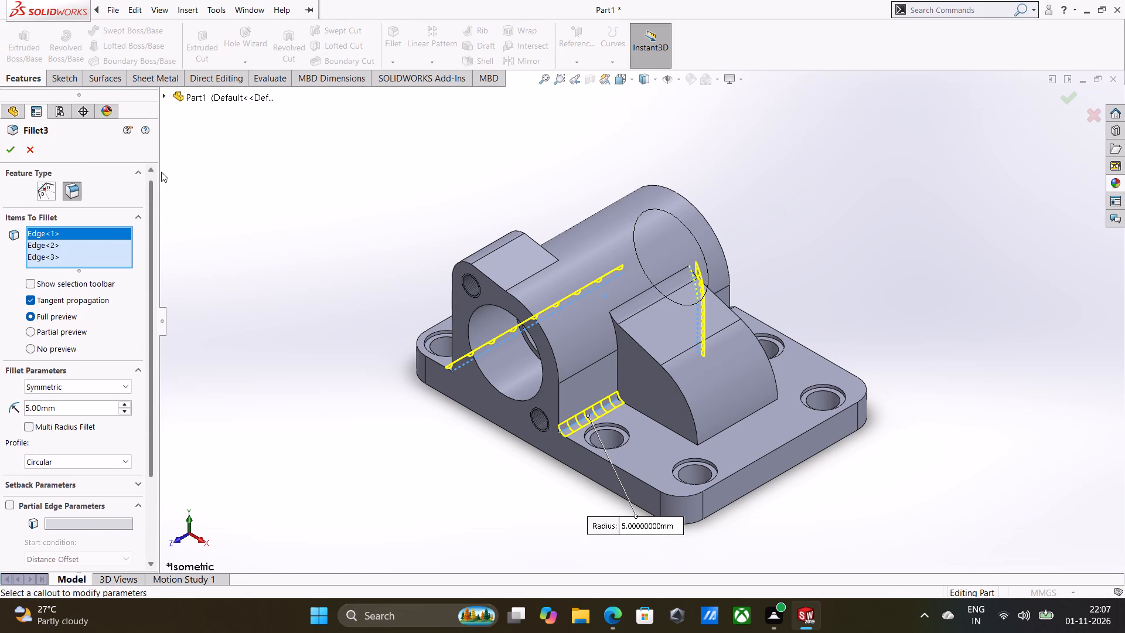
{"action": "left_click_drag", "start_coordinate": [161, 172], "coordinate": [161, 168]}
{"action": "left_click", "coordinate": [161, 166]}
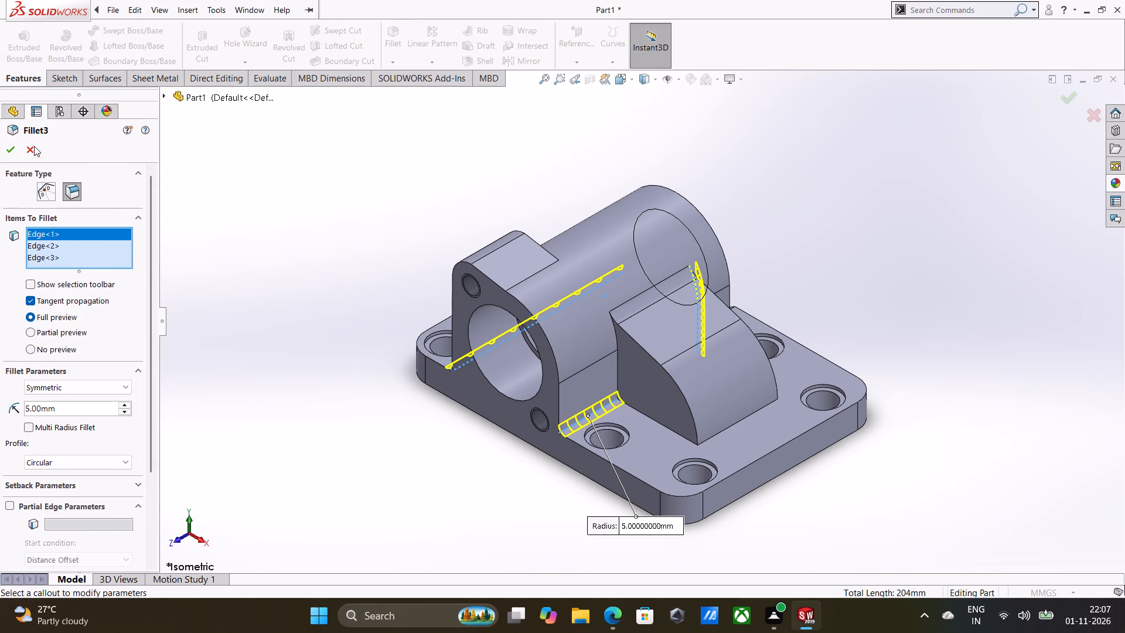
{"action": "left_click", "coordinate": [34, 146]}
{"action": "left_click", "coordinate": [246, 206]}
Inspect the filleted part from both bore ends and the rib side, ending in the isometric view.
{"action": "middle_click_drag", "start_coordinate": [363, 270], "coordinate": [387, 309]}
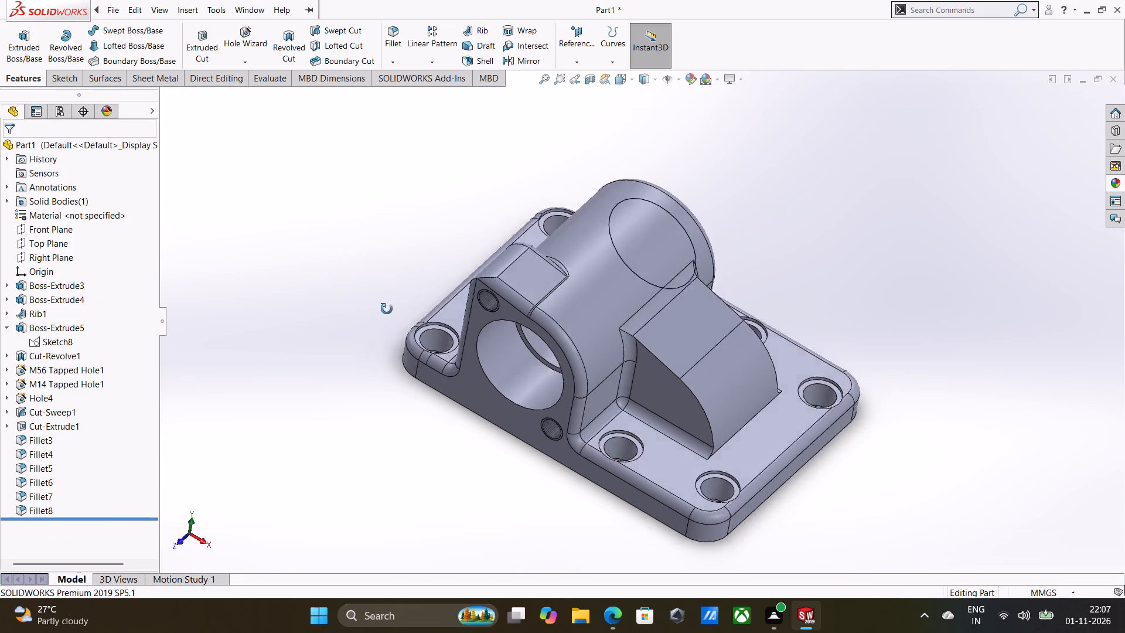
{"action": "middle_click_drag", "start_coordinate": [387, 309], "coordinate": [440, 281]}
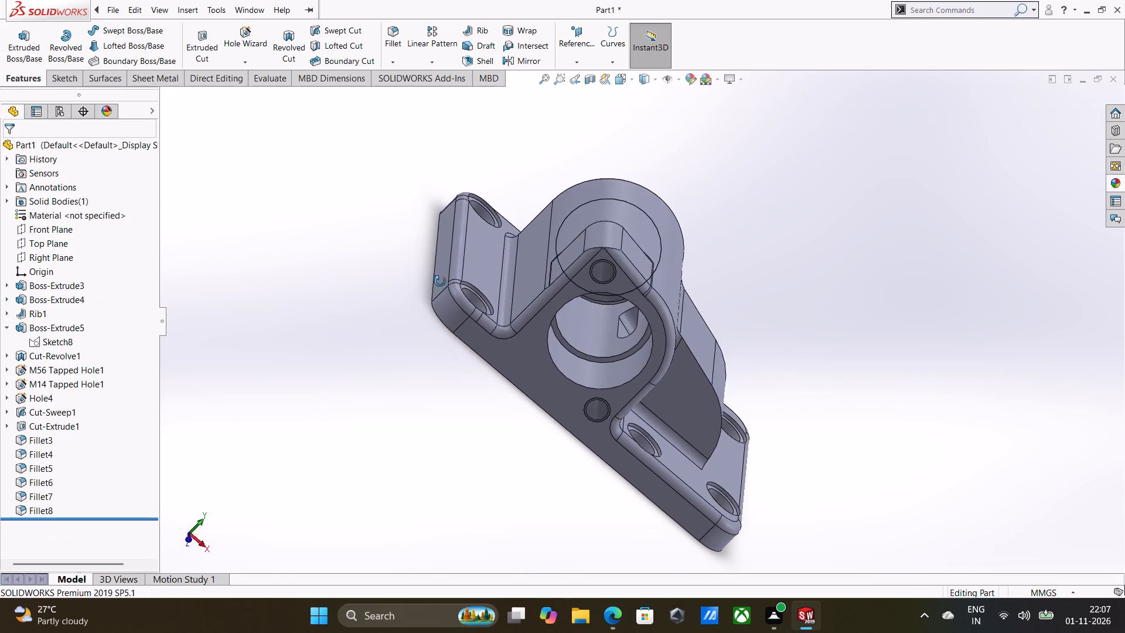
{"action": "middle_click_drag", "start_coordinate": [440, 281], "coordinate": [424, 229]}
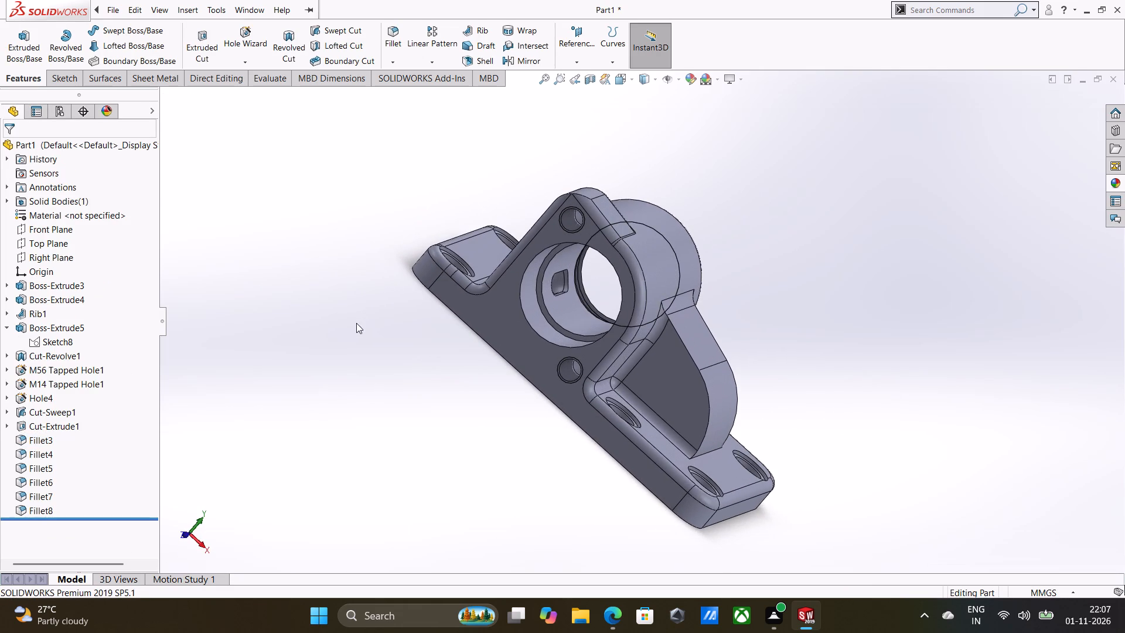
{"action": "middle_click_drag", "start_coordinate": [397, 260], "coordinate": [415, 331]}
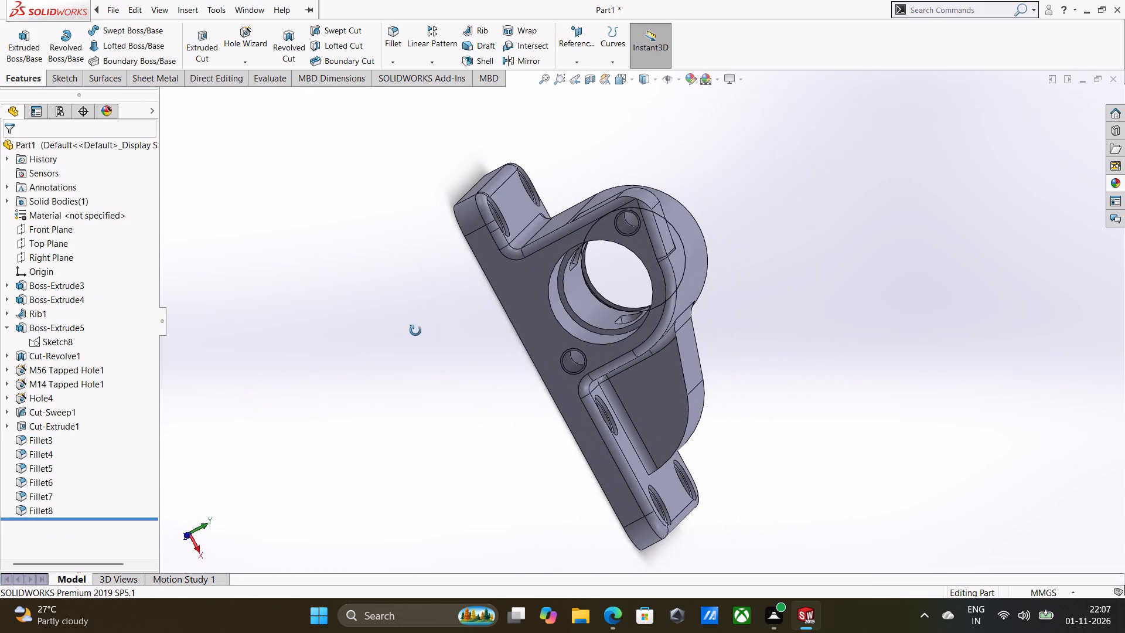
{"action": "middle_click_drag", "start_coordinate": [415, 331], "coordinate": [287, 207]}
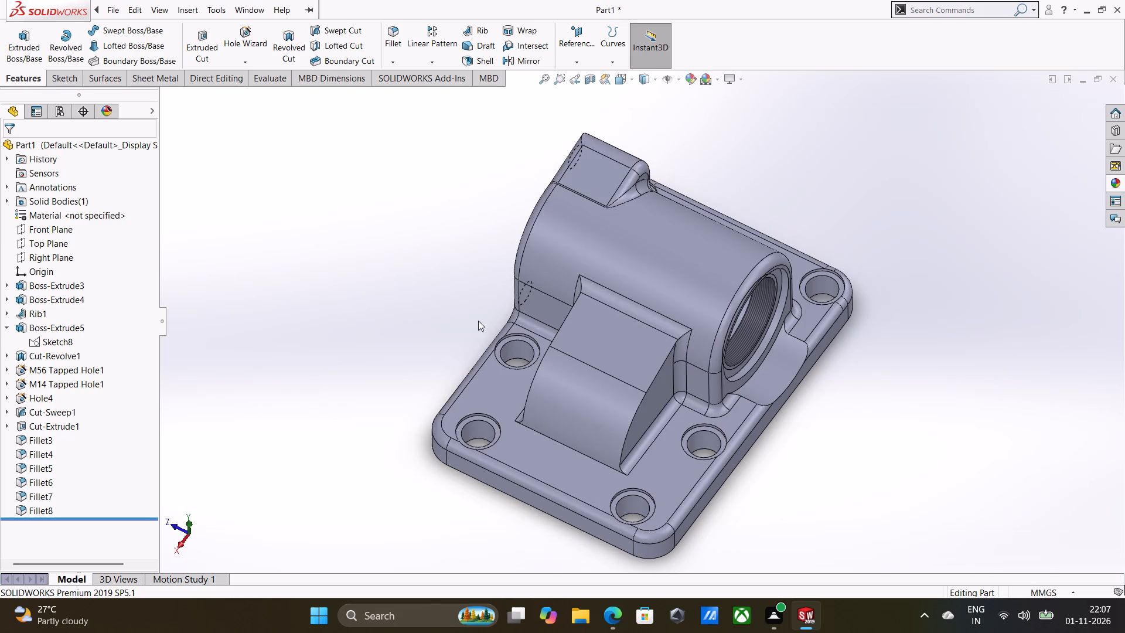
{"action": "middle_click_drag", "start_coordinate": [476, 316], "coordinate": [379, 234]}
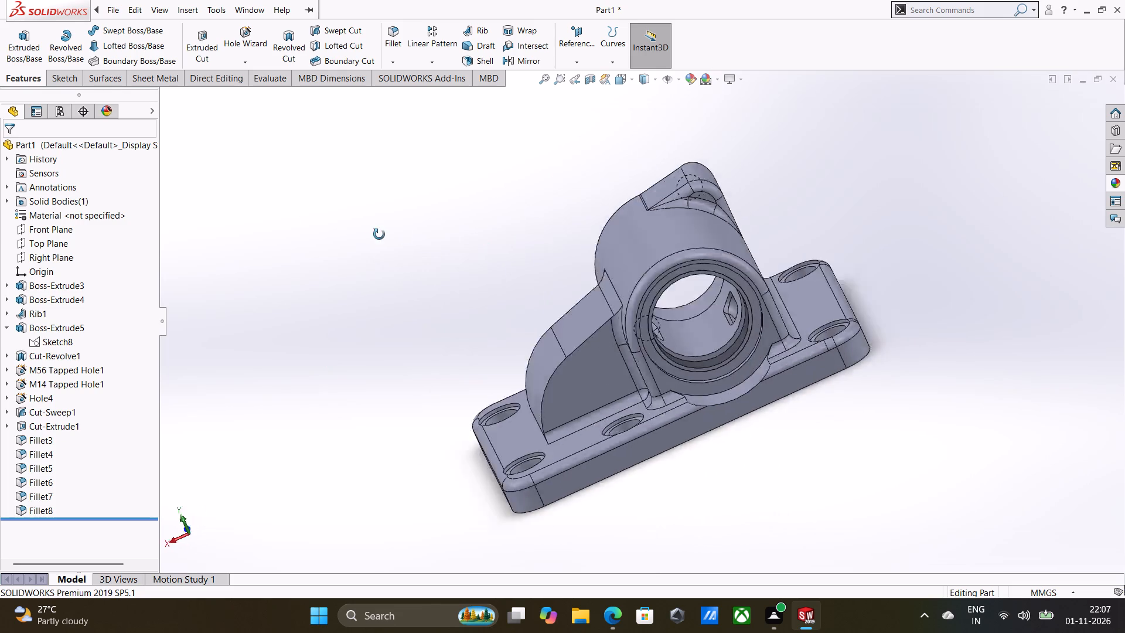
{"action": "middle_click_drag", "start_coordinate": [379, 234], "coordinate": [373, 234]}
{"action": "middle_click_drag", "start_coordinate": [544, 292], "coordinate": [535, 356]}
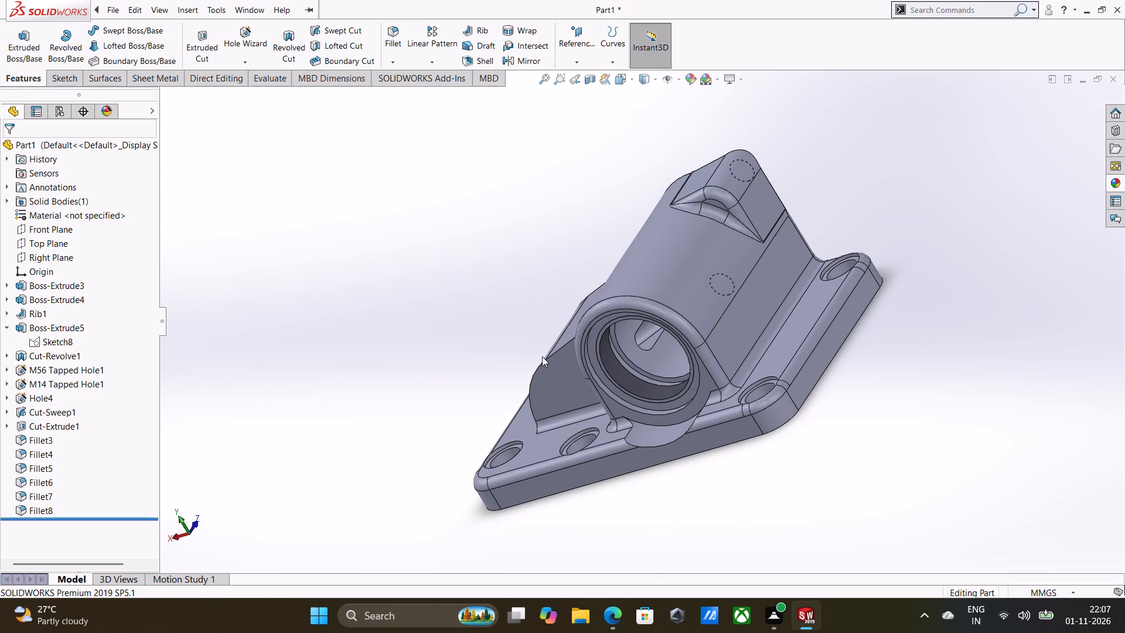
{"action": "key", "text": "ctrl+7"}
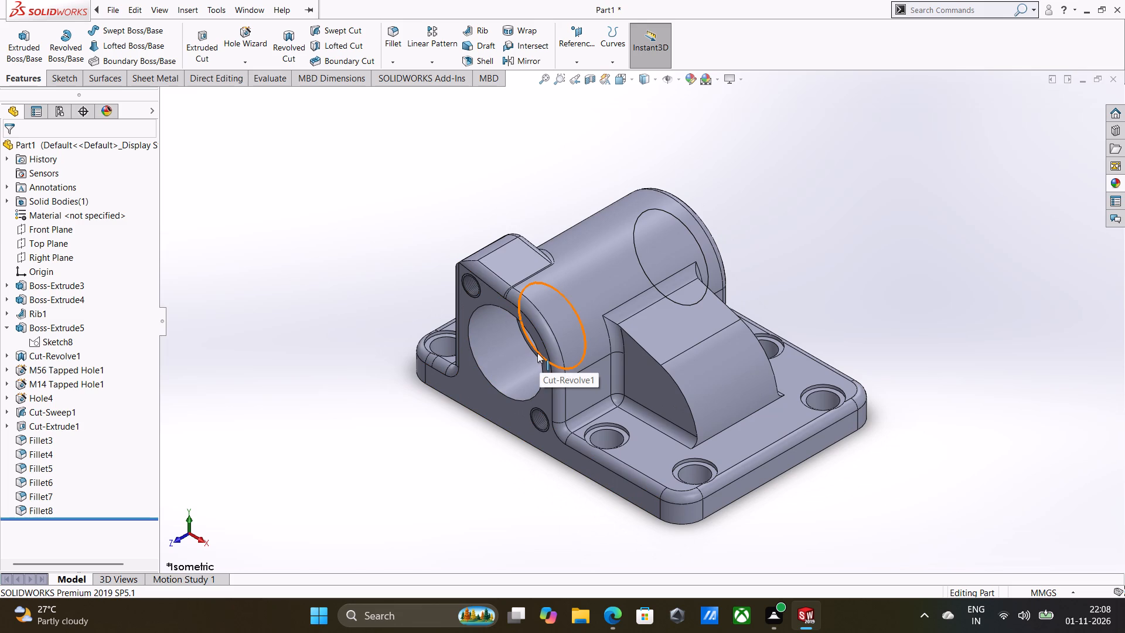
Save the part in the Documents folder under the file name "valve body modeling sldprt".
{"action": "key", "text": "ctrl+s"}
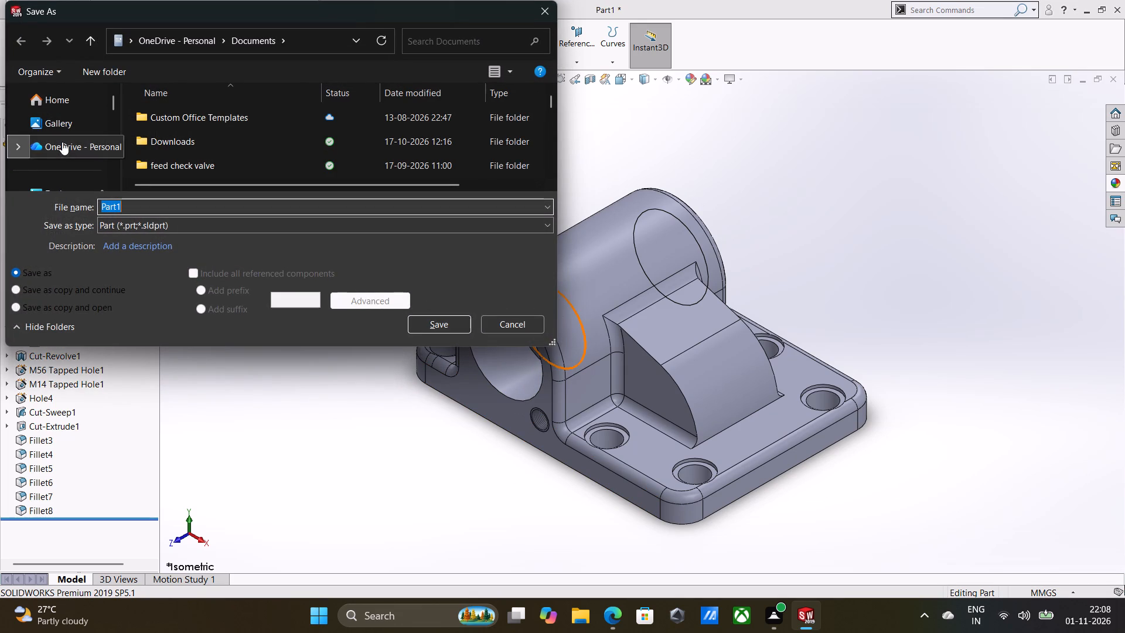
{"action": "scroll", "coordinate": [62, 142], "scroll_direction": "down", "scroll_amount": 1}
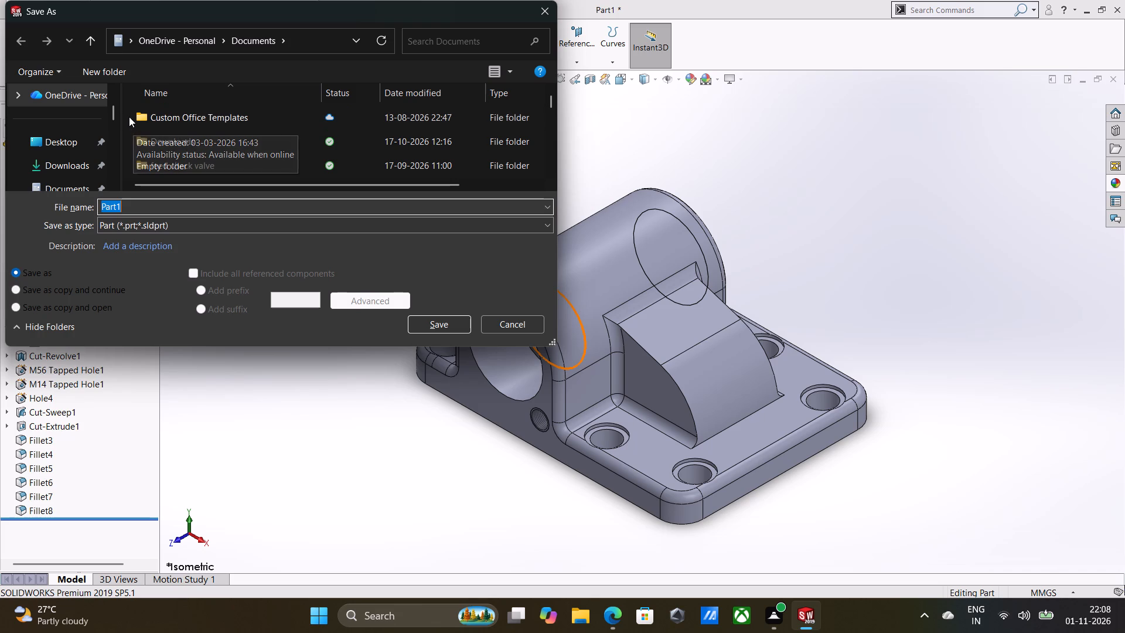
{"action": "left_click", "coordinate": [72, 182]}
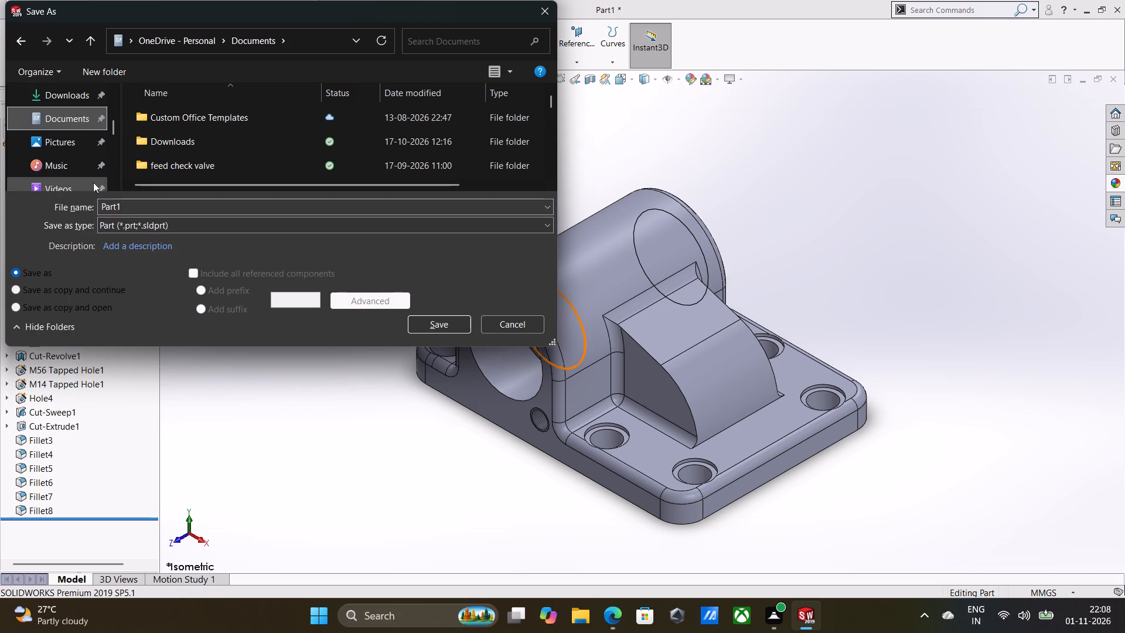
{"action": "double_click", "coordinate": [144, 213]}
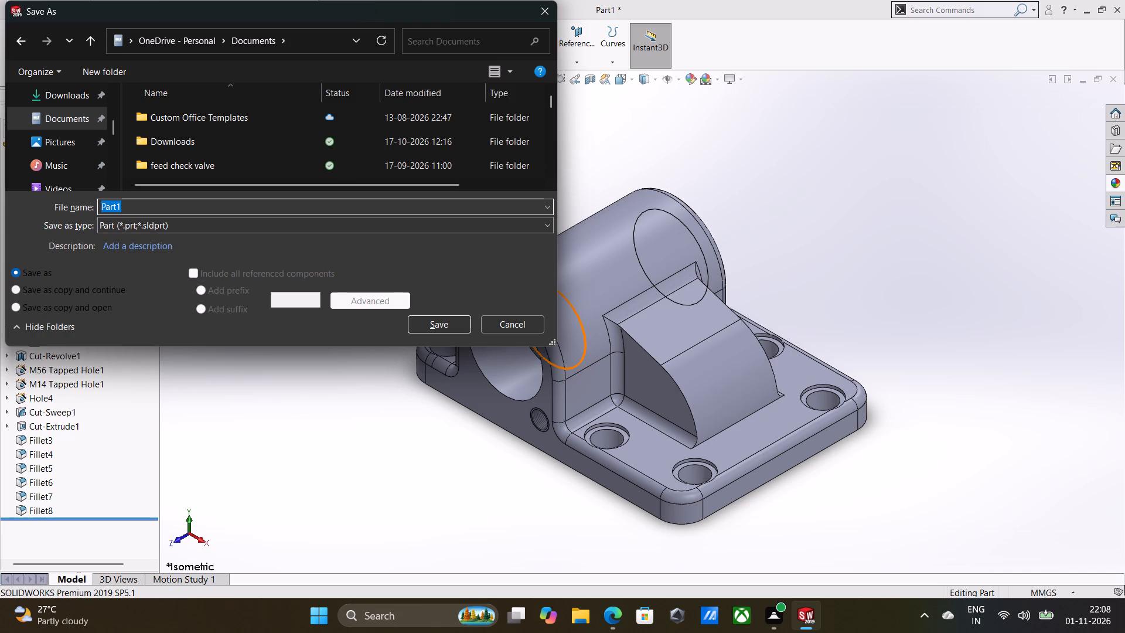
{"action": "key", "text": "BackSpace"}
{"action": "type", "text": "vov"}
{"action": "type", "text": "le"}
{"action": "key", "text": "space"}
{"action": "type", "text": "bod"}
{"action": "type", "text": "y"}
{"action": "key", "text": "space"}
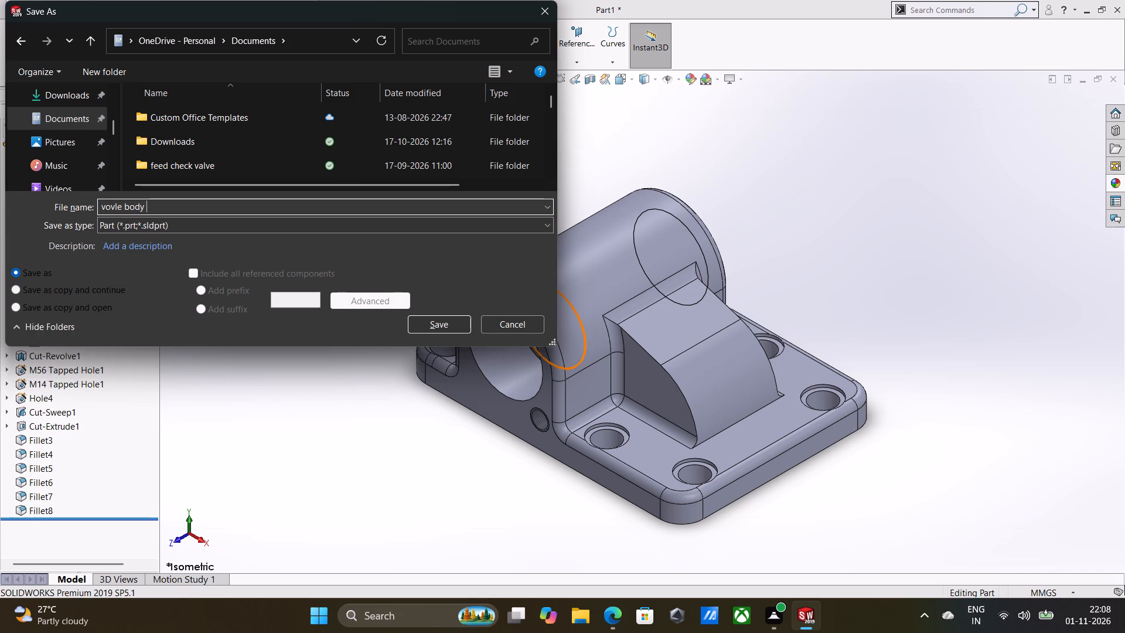
{"action": "key", "text": "BackSpace"}
{"action": "key", "text": "BackSpace"}
{"action": "key", "text": "BackSpace"}
{"action": "key", "text": "BackSpace"}
{"action": "key", "text": "BackSpace"}
{"action": "key", "text": "BackSpace"}
{"action": "key", "text": "BackSpace"}
{"action": "key", "text": "BackSpace"}
{"action": "key", "text": "BackSpace"}
{"action": "type", "text": "lve"}
{"action": "key", "text": "space"}
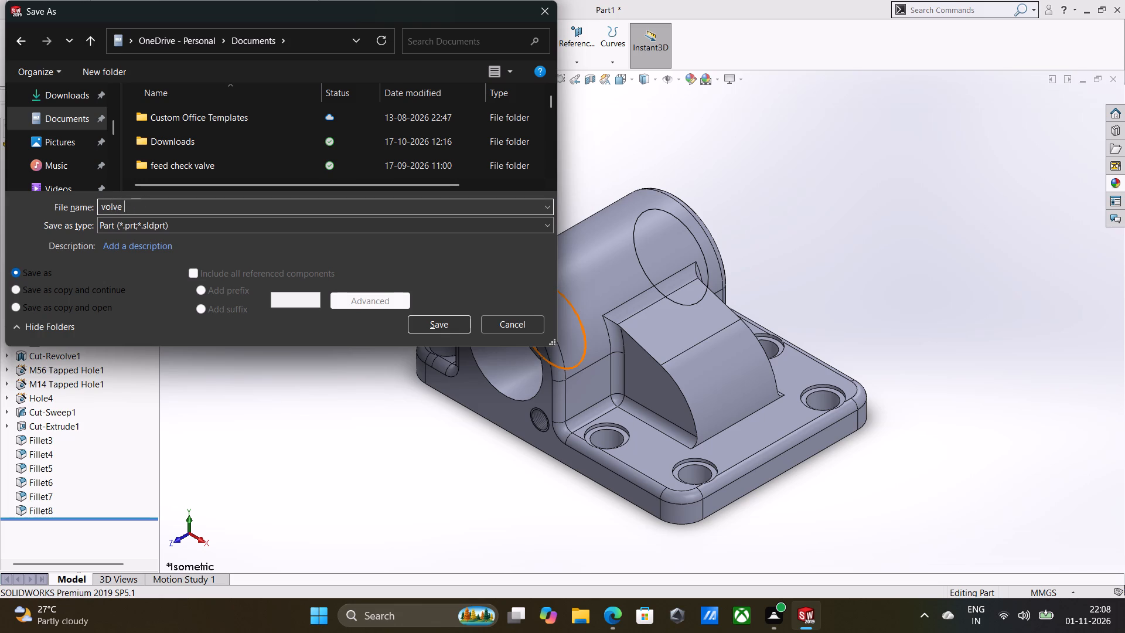
{"action": "key", "text": "BackSpace"}
{"action": "key", "text": "BackSpace"}
{"action": "key", "text": "BackSpace"}
{"action": "scroll", "coordinate": [284, 140], "scroll_direction": "down", "scroll_amount": 4}
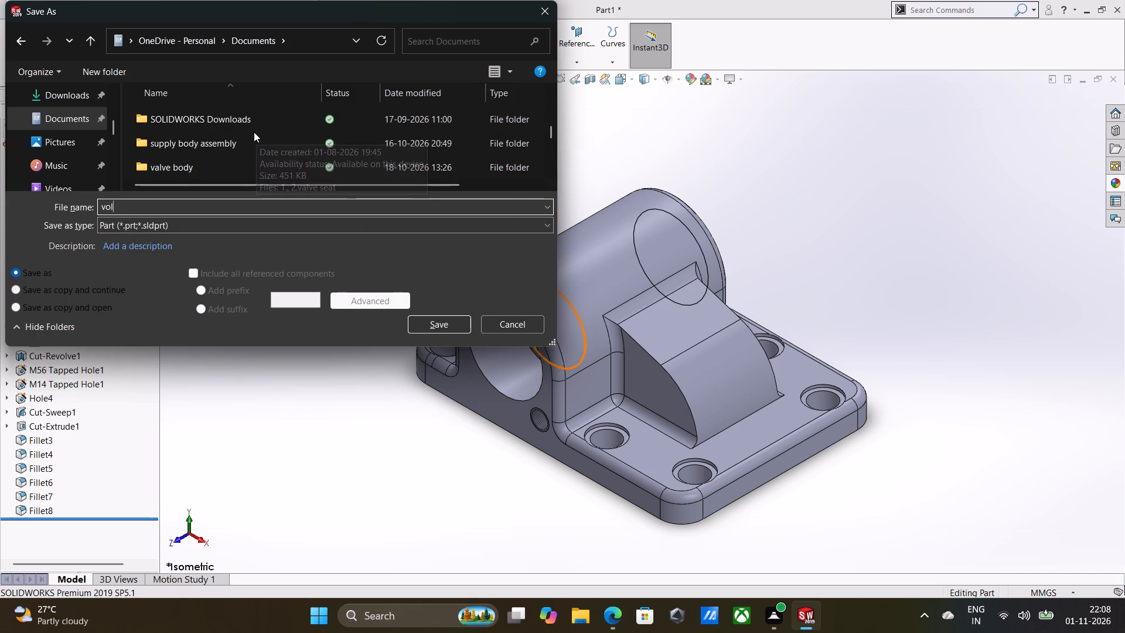
{"action": "key", "text": "BackSpace"}
{"action": "key", "text": "BackSpace"}
{"action": "type", "text": "alv"}
{"action": "key", "text": "e"}
{"action": "key", "text": "space"}
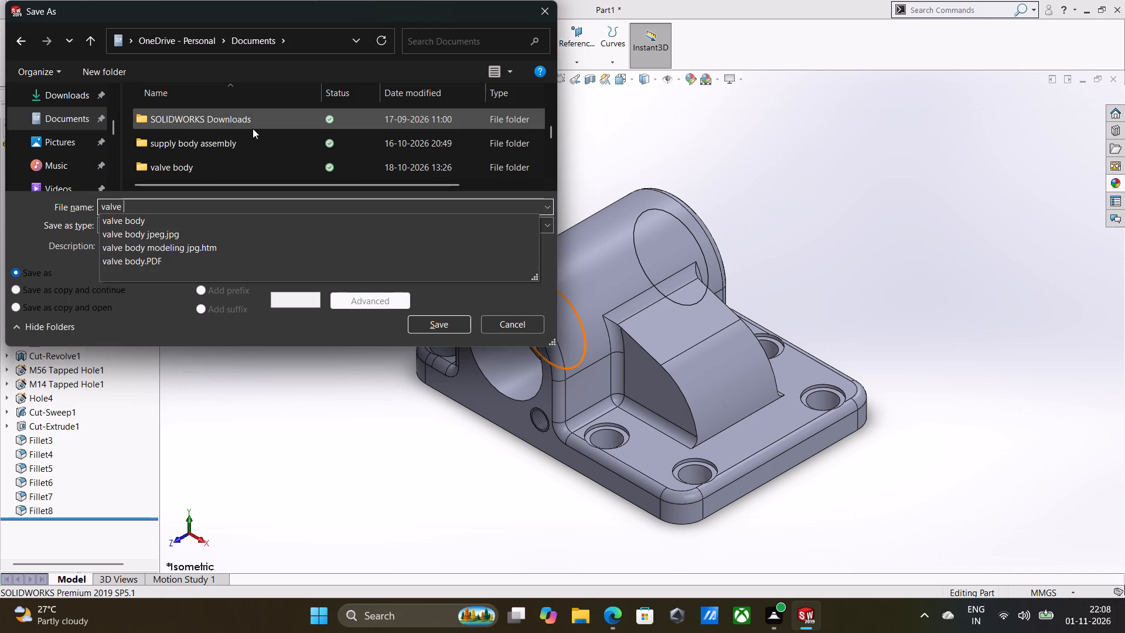
{"action": "type", "text": "bo"}
{"action": "type", "text": "dy"}
{"action": "key", "text": "space"}
{"action": "type", "text": "mo"}
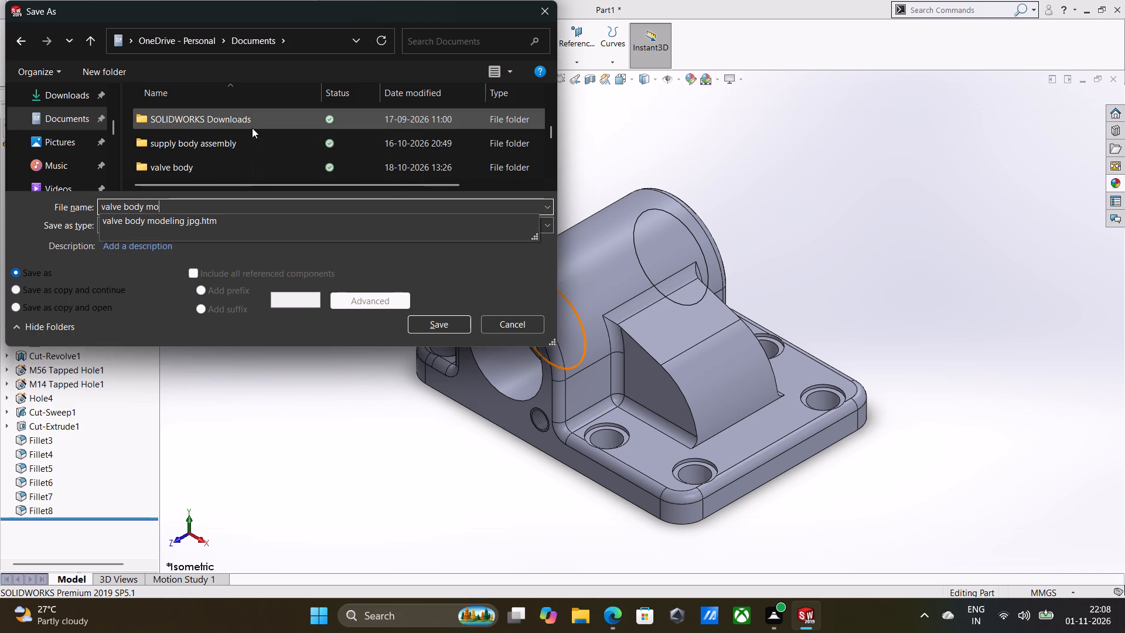
{"action": "type", "text": "deli"}
{"action": "type", "text": "ng"}
{"action": "key", "text": "space"}
{"action": "type", "text": "sp"}
{"action": "key", "text": "BackSpace"}
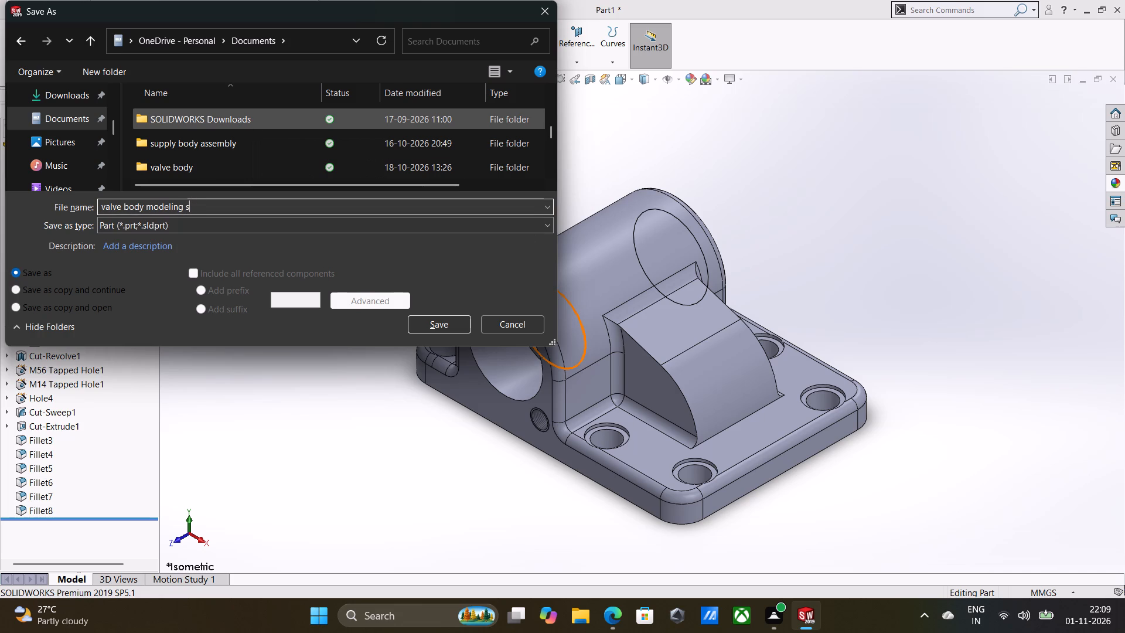
{"action": "type", "text": "ld"}
{"action": "type", "text": "pr"}
{"action": "key", "text": "t"}
{"action": "key", "text": "Return"}
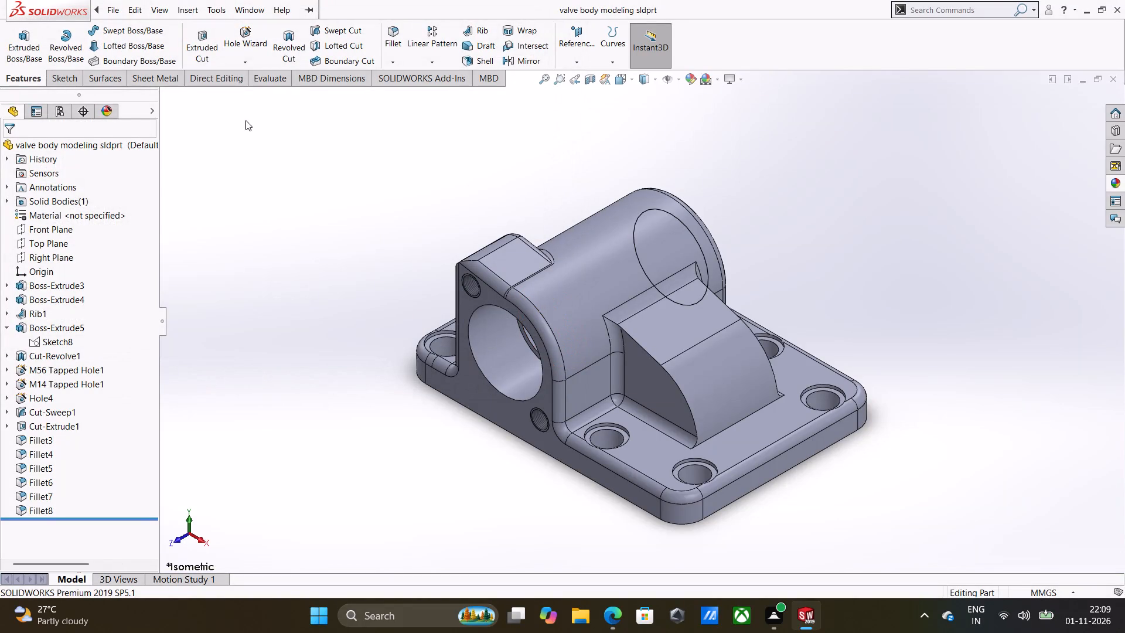
Save a copy of the part in Documents in Adobe Portable Document Format, named "valve body modeling pdf".
{"action": "left_click", "coordinate": [253, 302]}
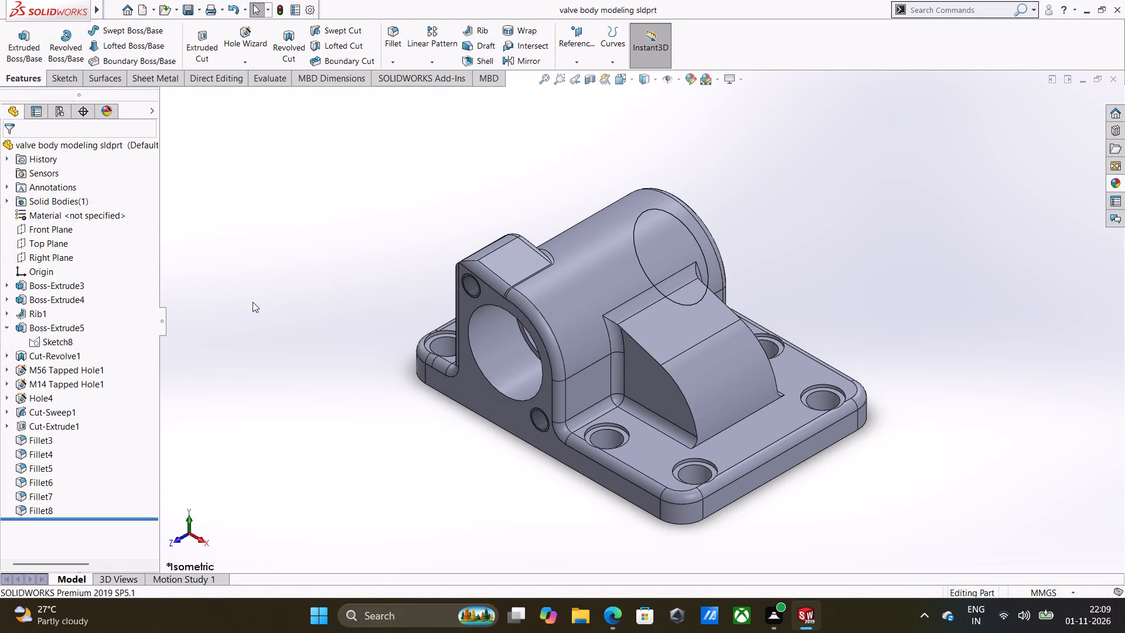
{"action": "left_click", "coordinate": [199, 8]}
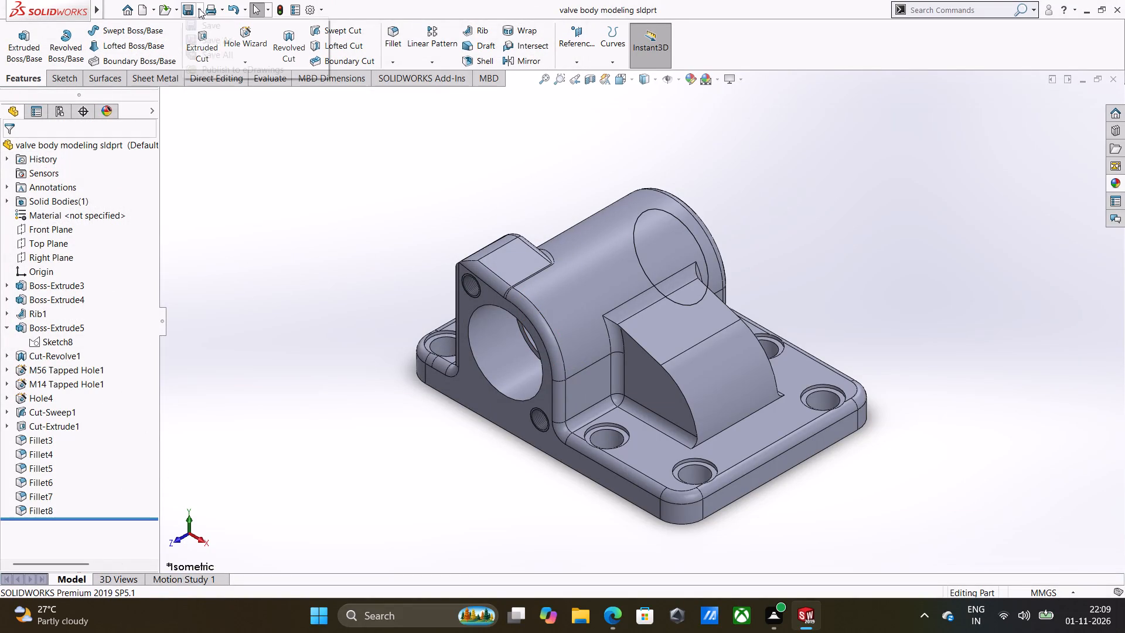
{"action": "left_click", "coordinate": [201, 40]}
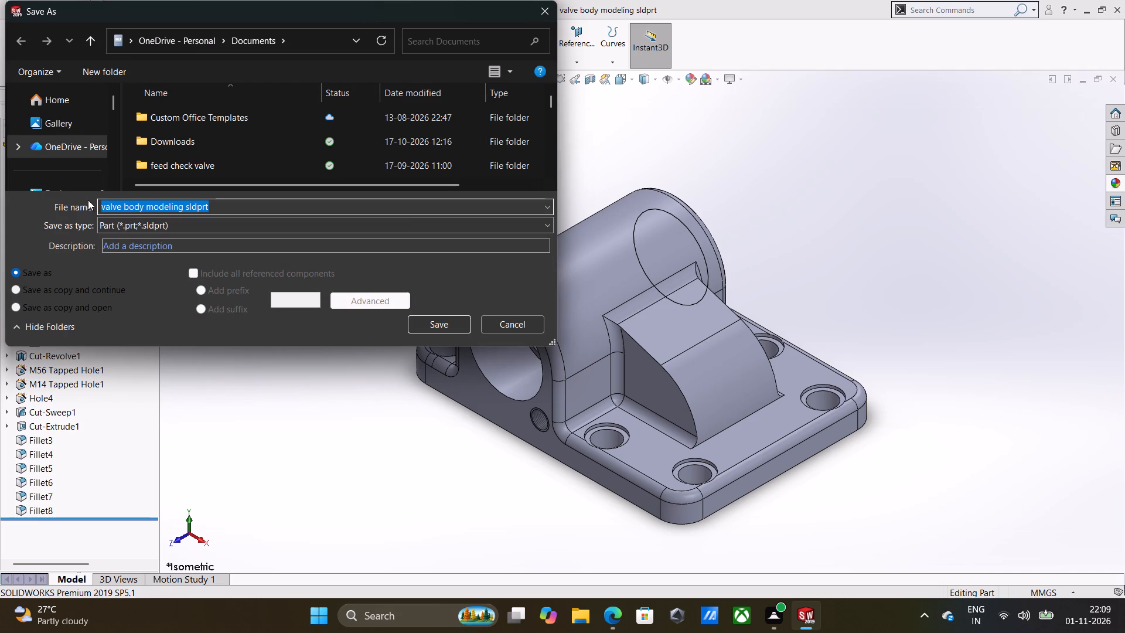
{"action": "scroll", "coordinate": [87, 166], "scroll_direction": "down", "scroll_amount": 3}
{"action": "scroll", "coordinate": [79, 148], "scroll_direction": "up", "scroll_amount": 1}
{"action": "left_click", "coordinate": [75, 122]}
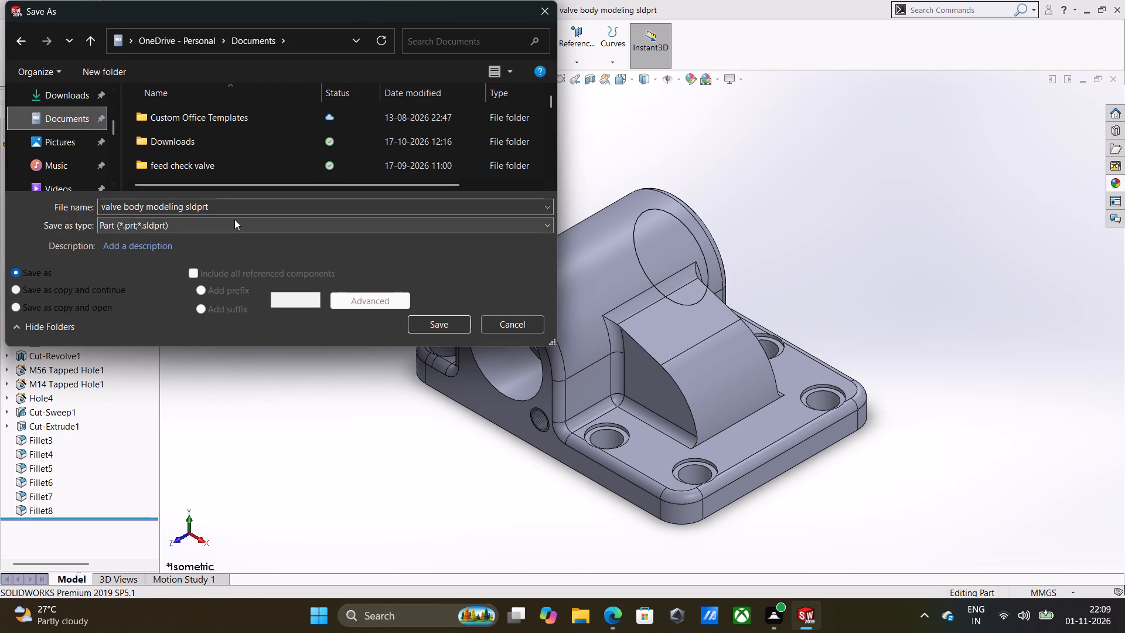
{"action": "left_click", "coordinate": [245, 207]}
{"action": "left_click", "coordinate": [246, 207]}
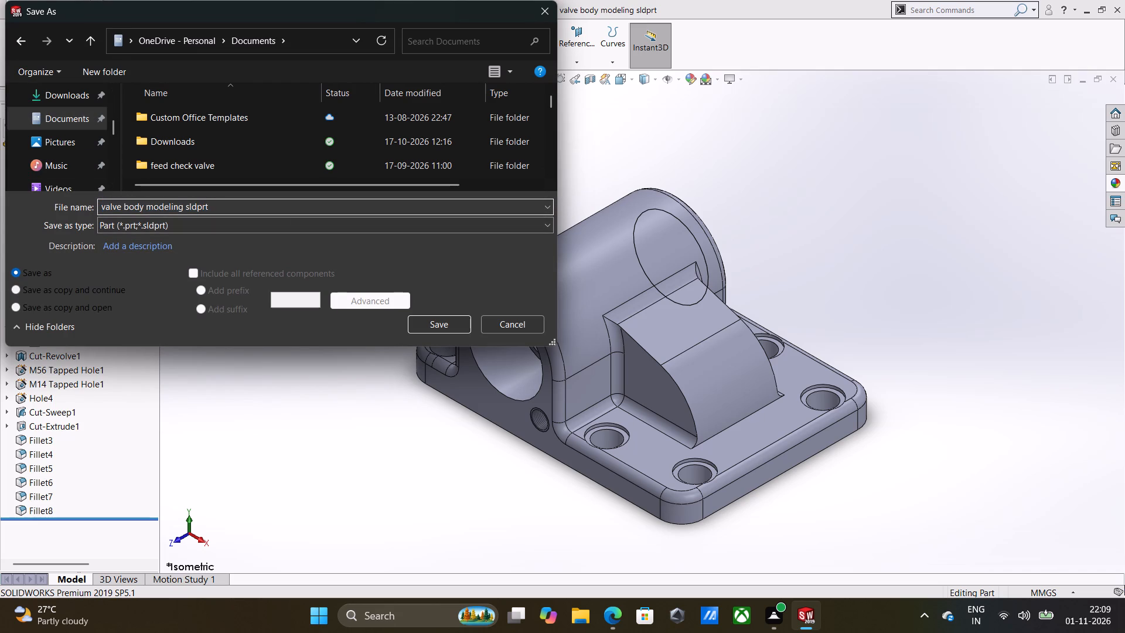
{"action": "left_click", "coordinate": [246, 207]}
{"action": "key", "text": "BackSpace"}
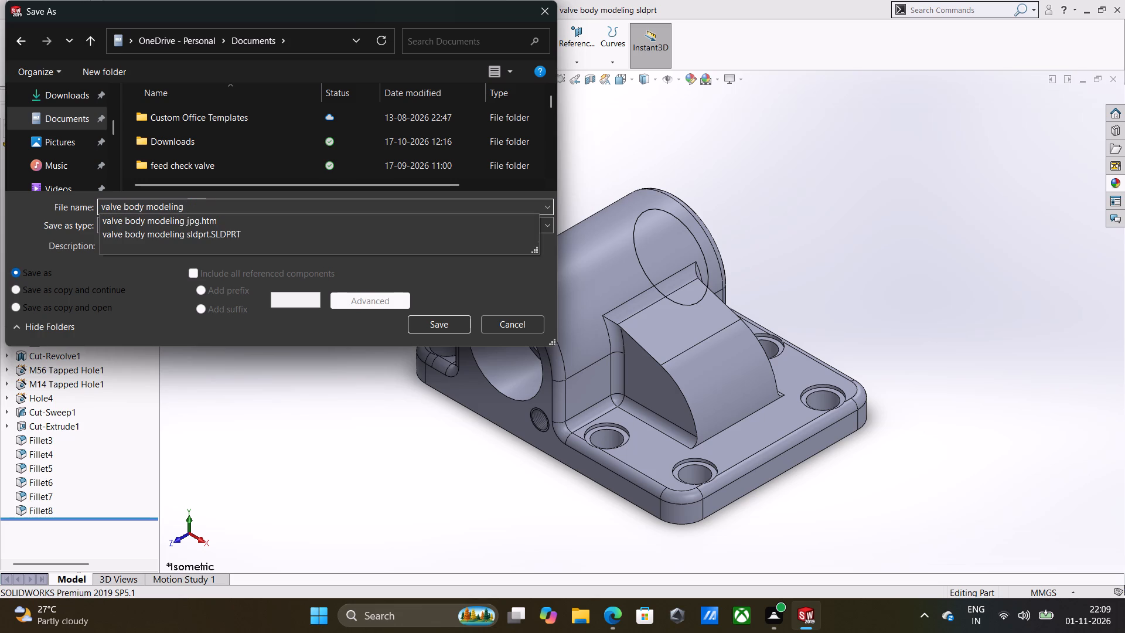
{"action": "type", "text": "pdf"}
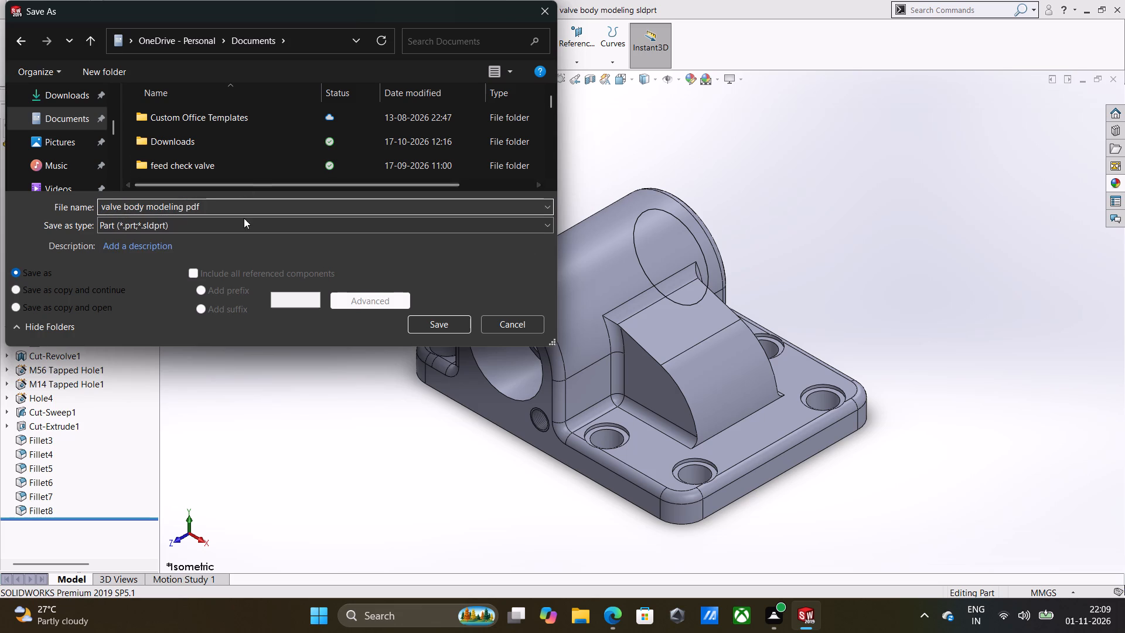
{"action": "left_click", "coordinate": [245, 231]}
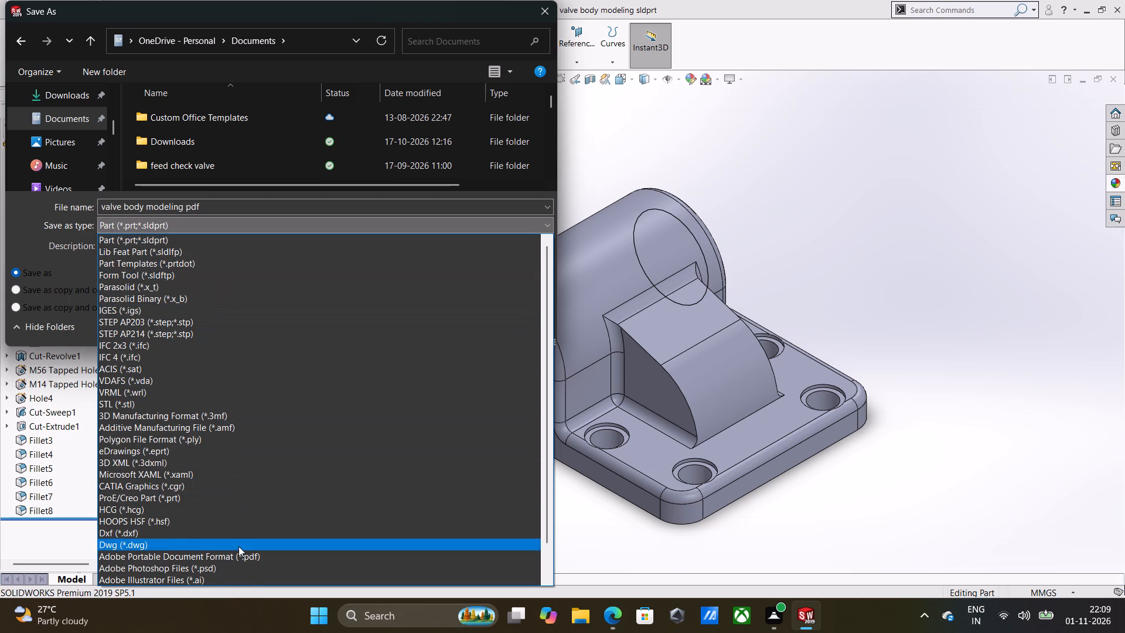
{"action": "left_click", "coordinate": [246, 561]}
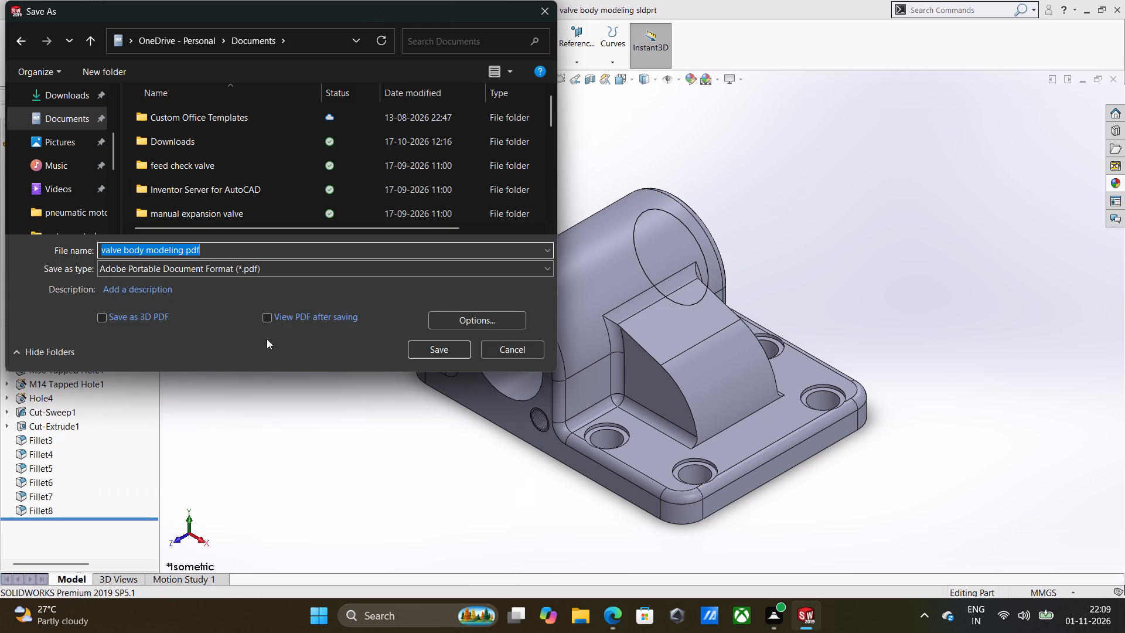
{"action": "left_click", "coordinate": [279, 427]}
{"action": "left_click", "coordinate": [229, 254]}
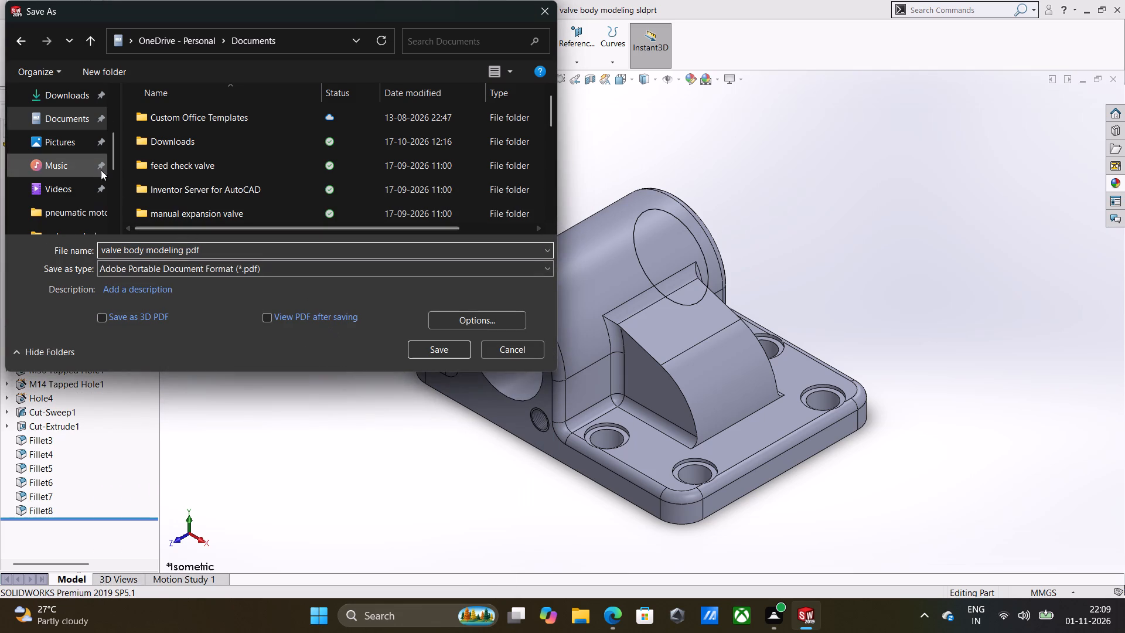
{"action": "left_click", "coordinate": [432, 352]}
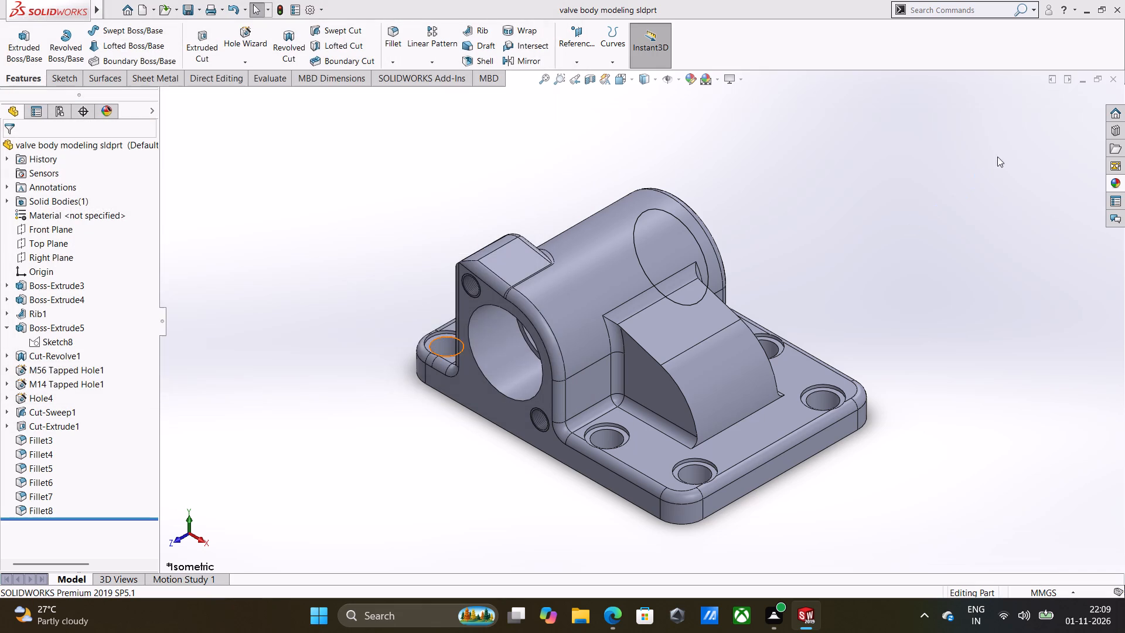